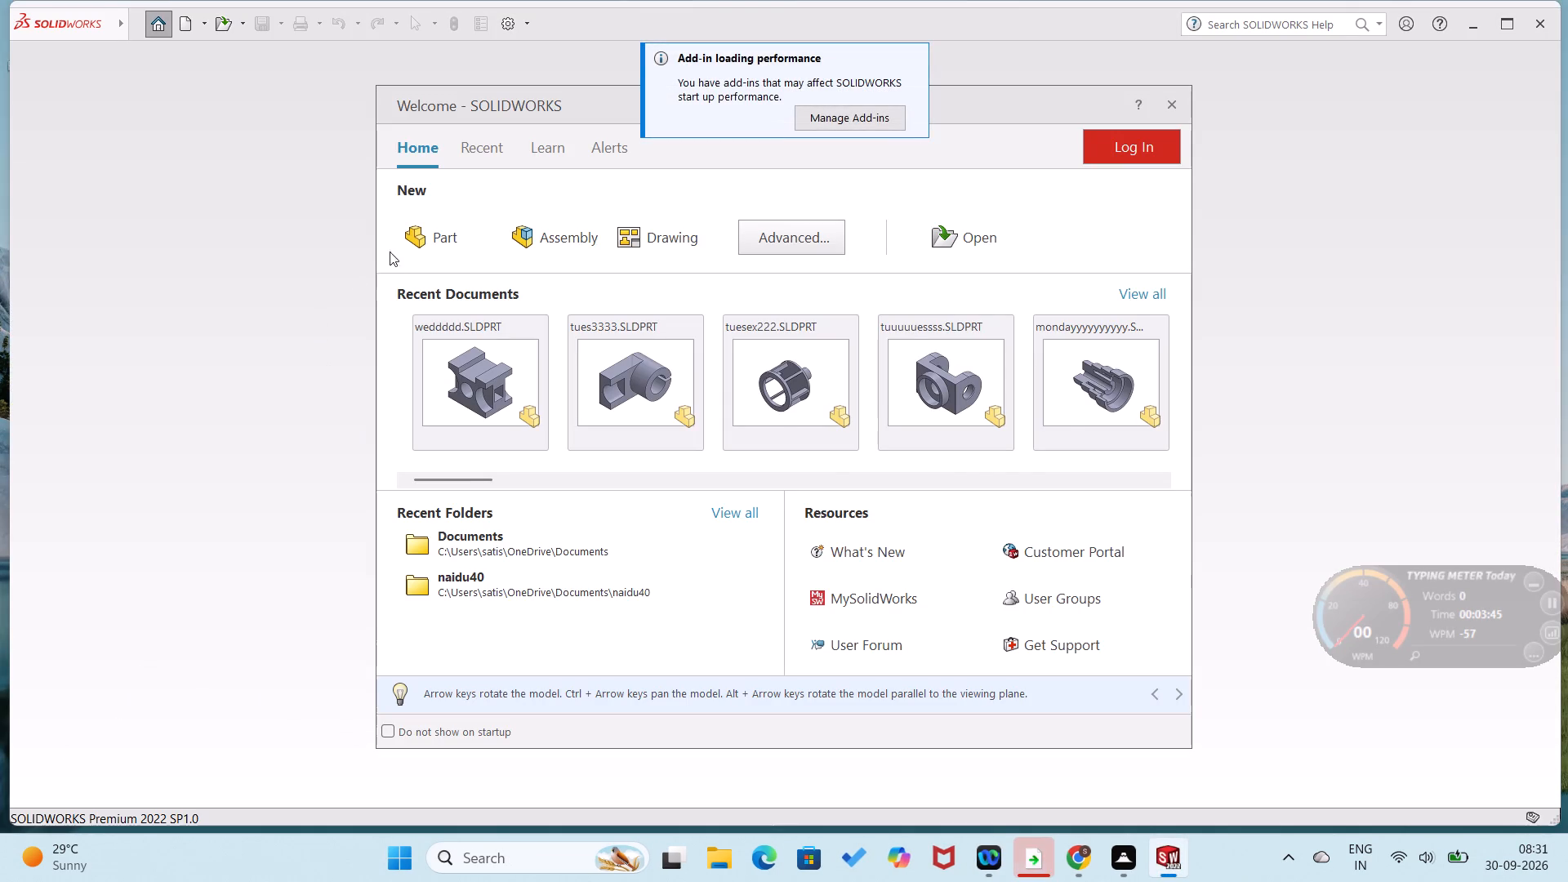
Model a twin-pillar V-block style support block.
Create a new part document and start a sketch on the Front Plane.
click(413, 224)
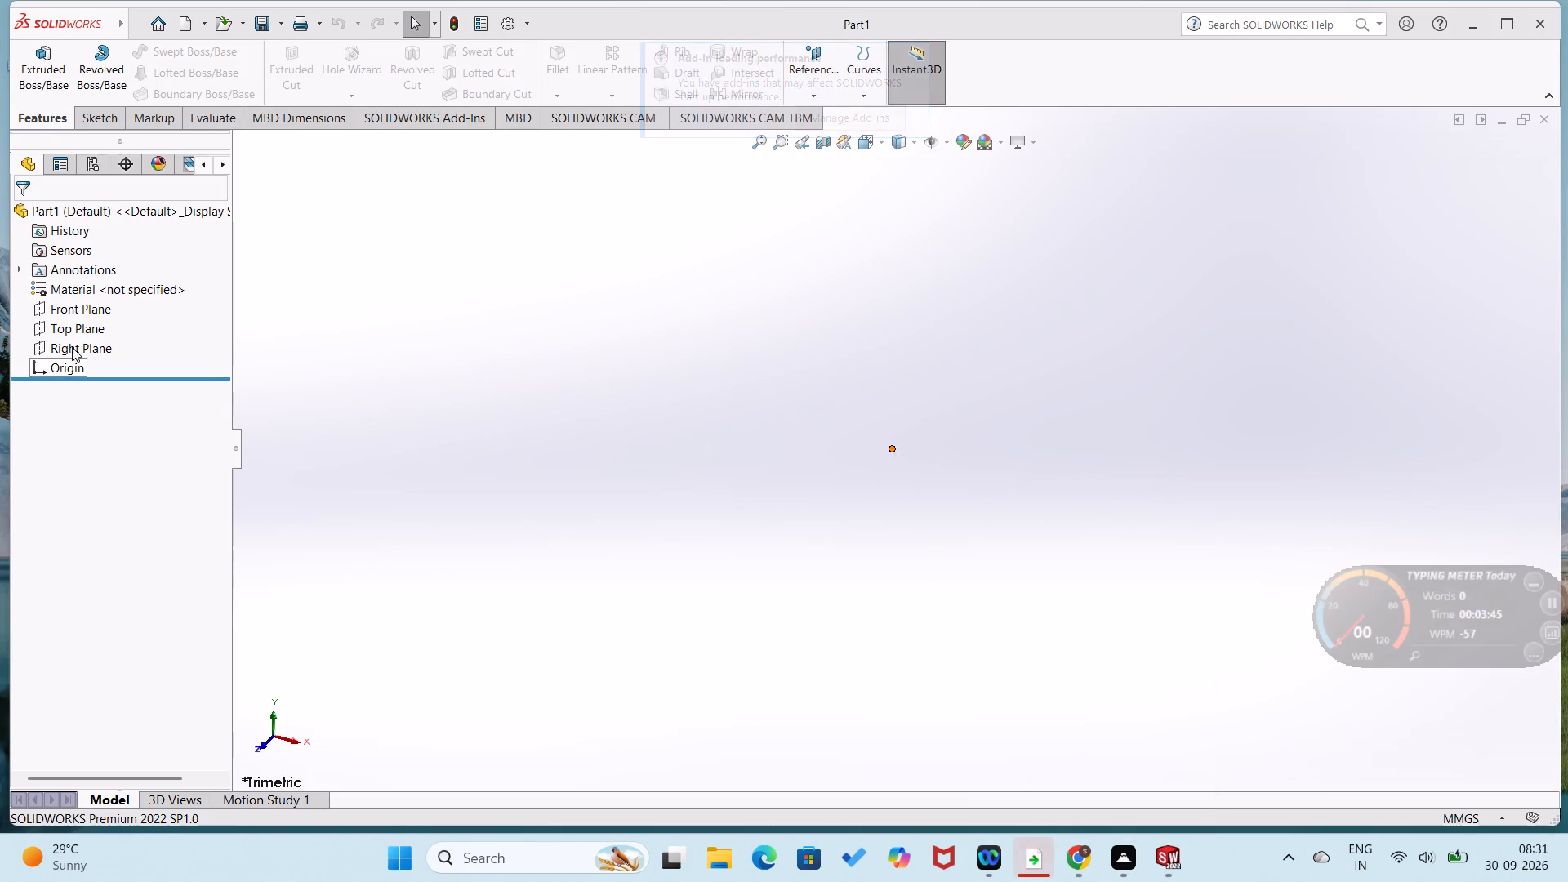
right_click(85, 313)
click(107, 284)
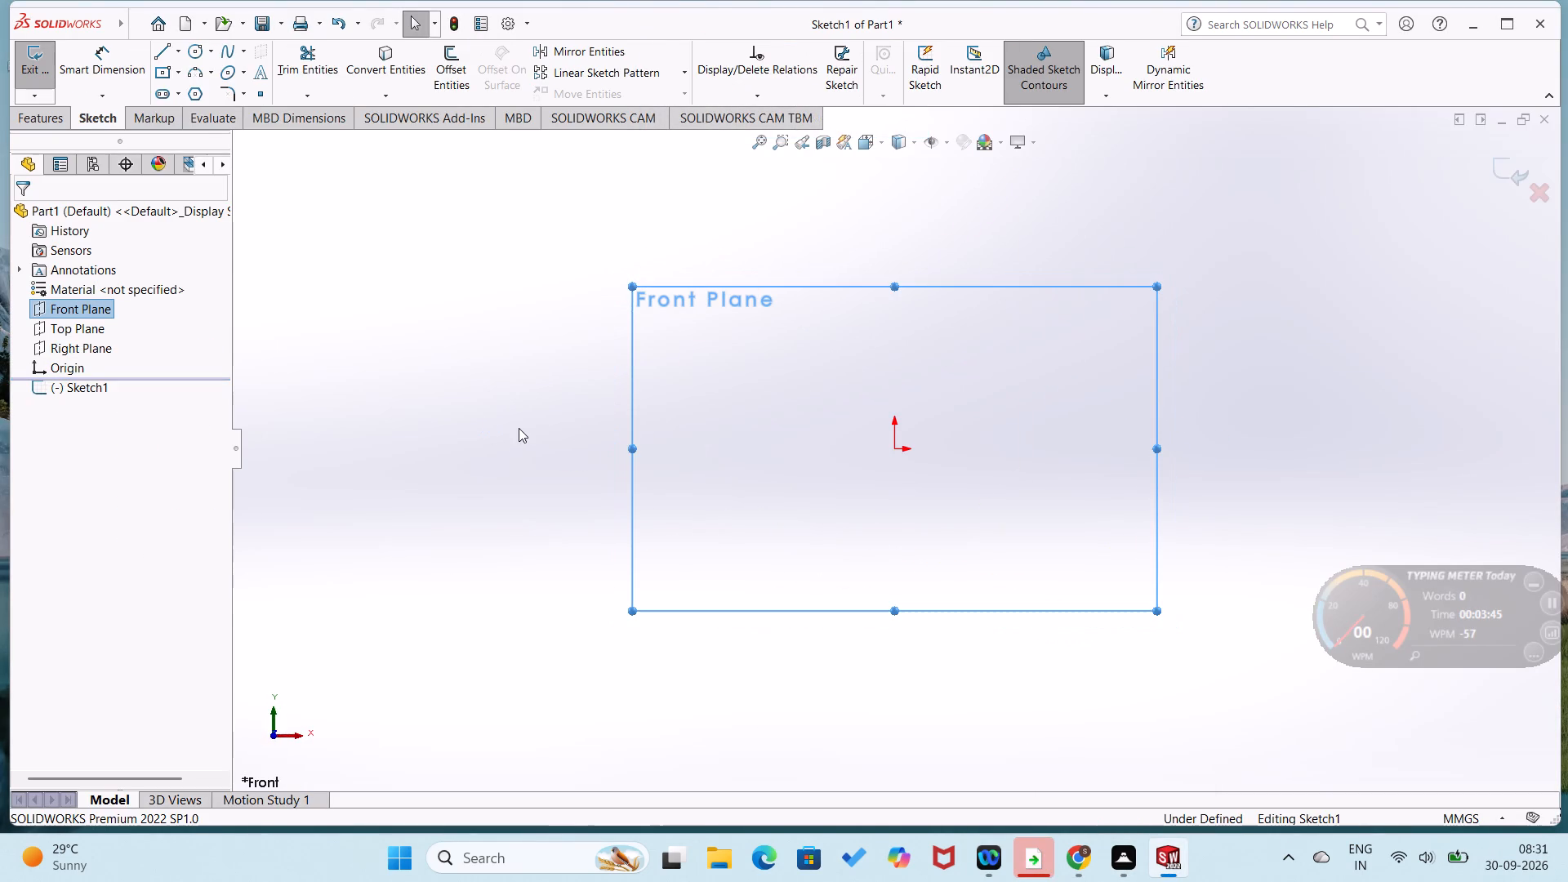
Sketch a vertical line upward from the origin and convert it to construction geometry as the centreline.
right_drag(931, 476, 785, 544)
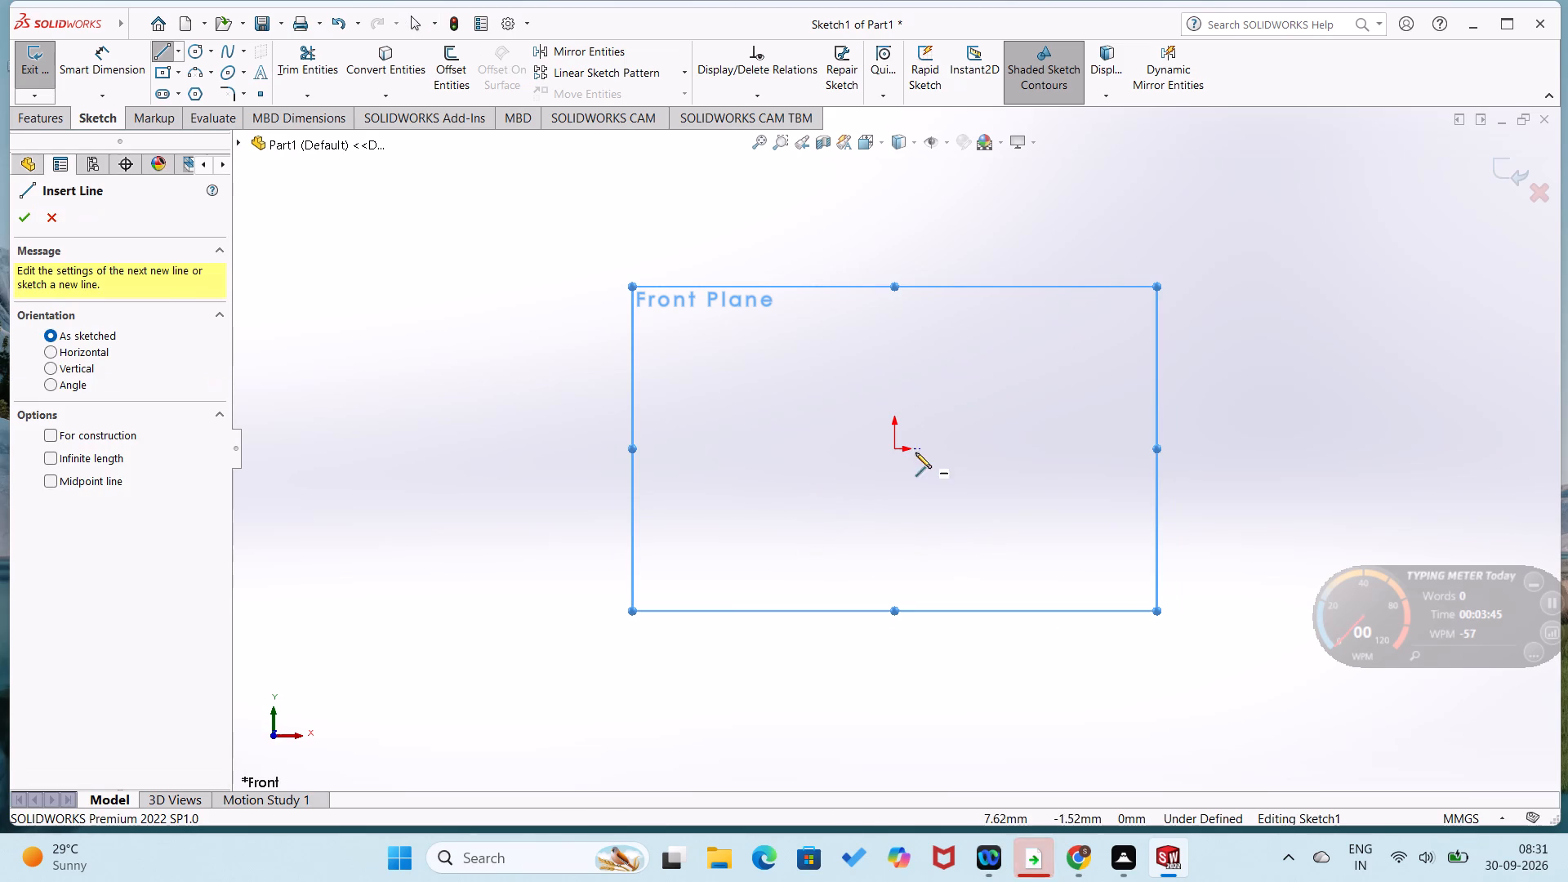
drag(892, 447, 889, 430)
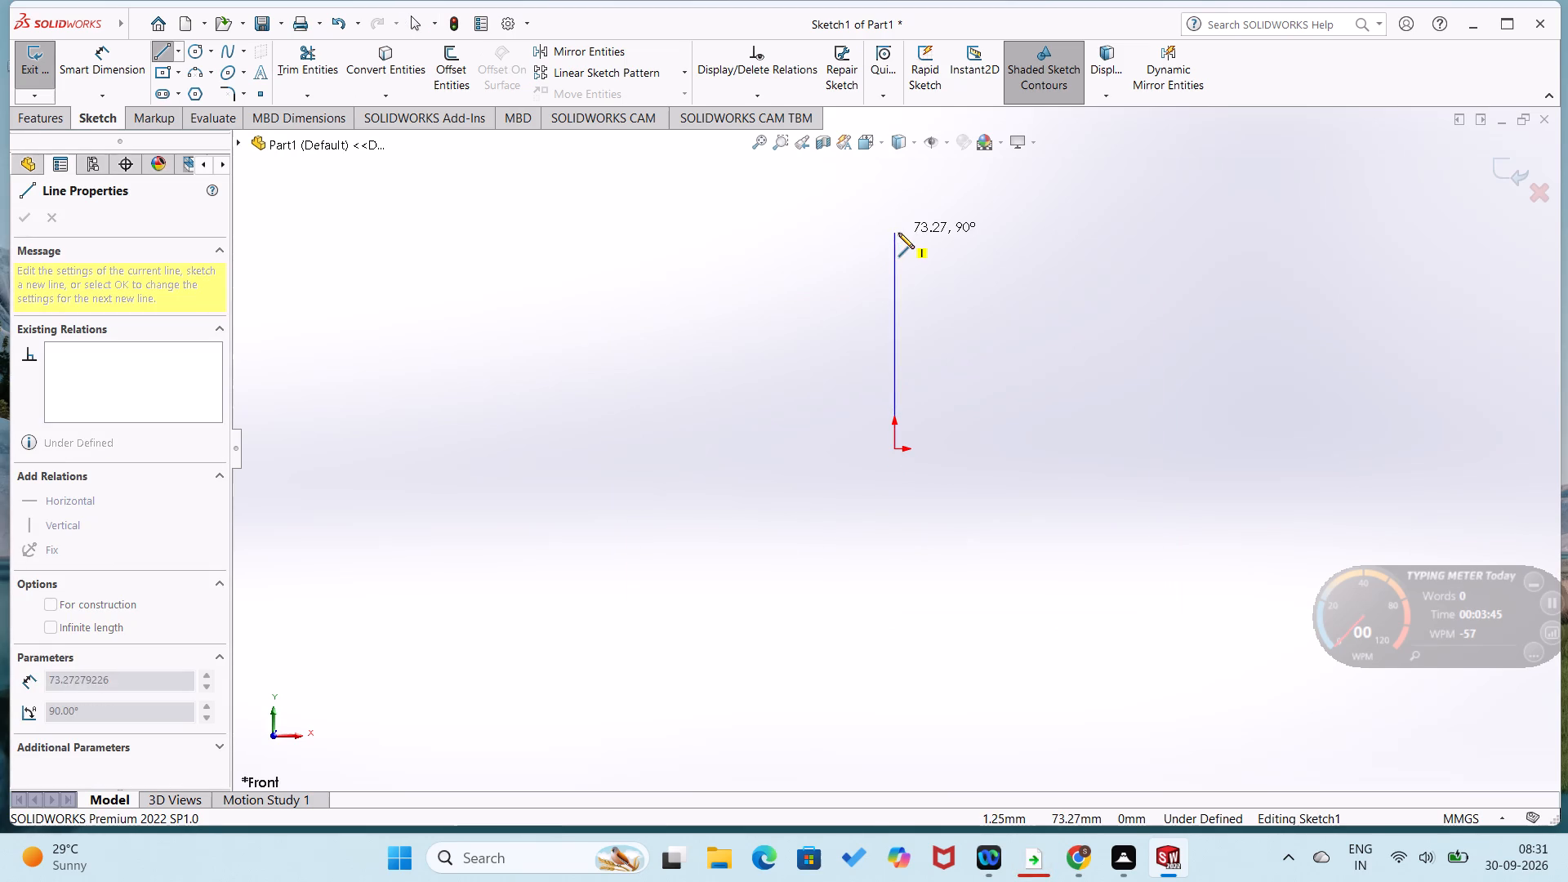
click(899, 220)
right_drag(1001, 347, 950, 377)
right_click(950, 377)
click(992, 354)
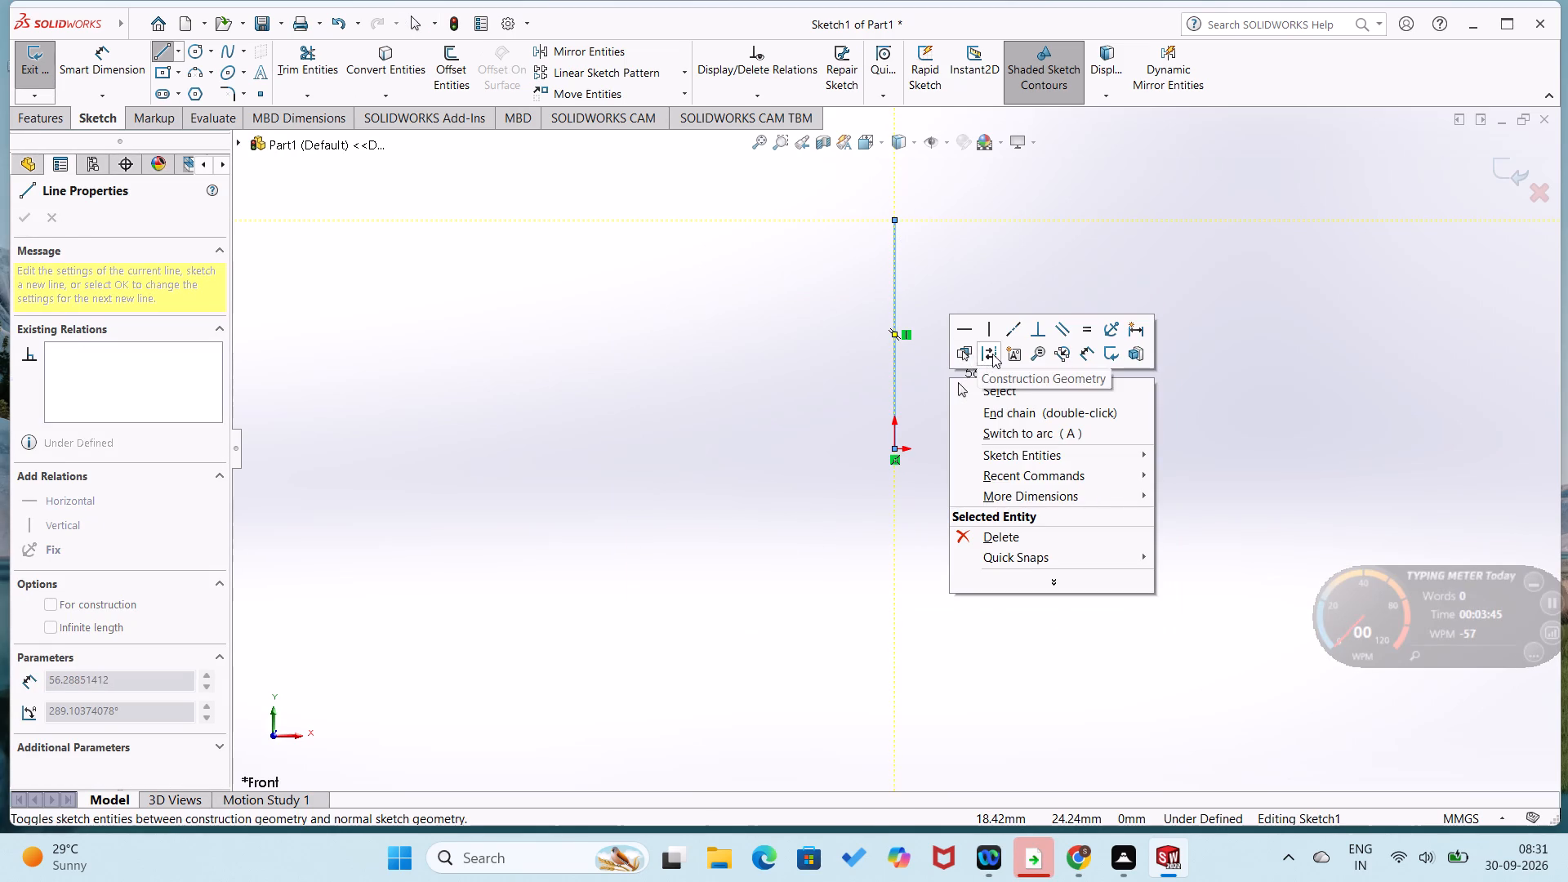
From the origin, sketch a vertical line about 52 mm, a 5 mm outward line, a 13 mm upward line, a descending quarter arc and a 10 mm inward line.
scroll(835, 461, up, 1)
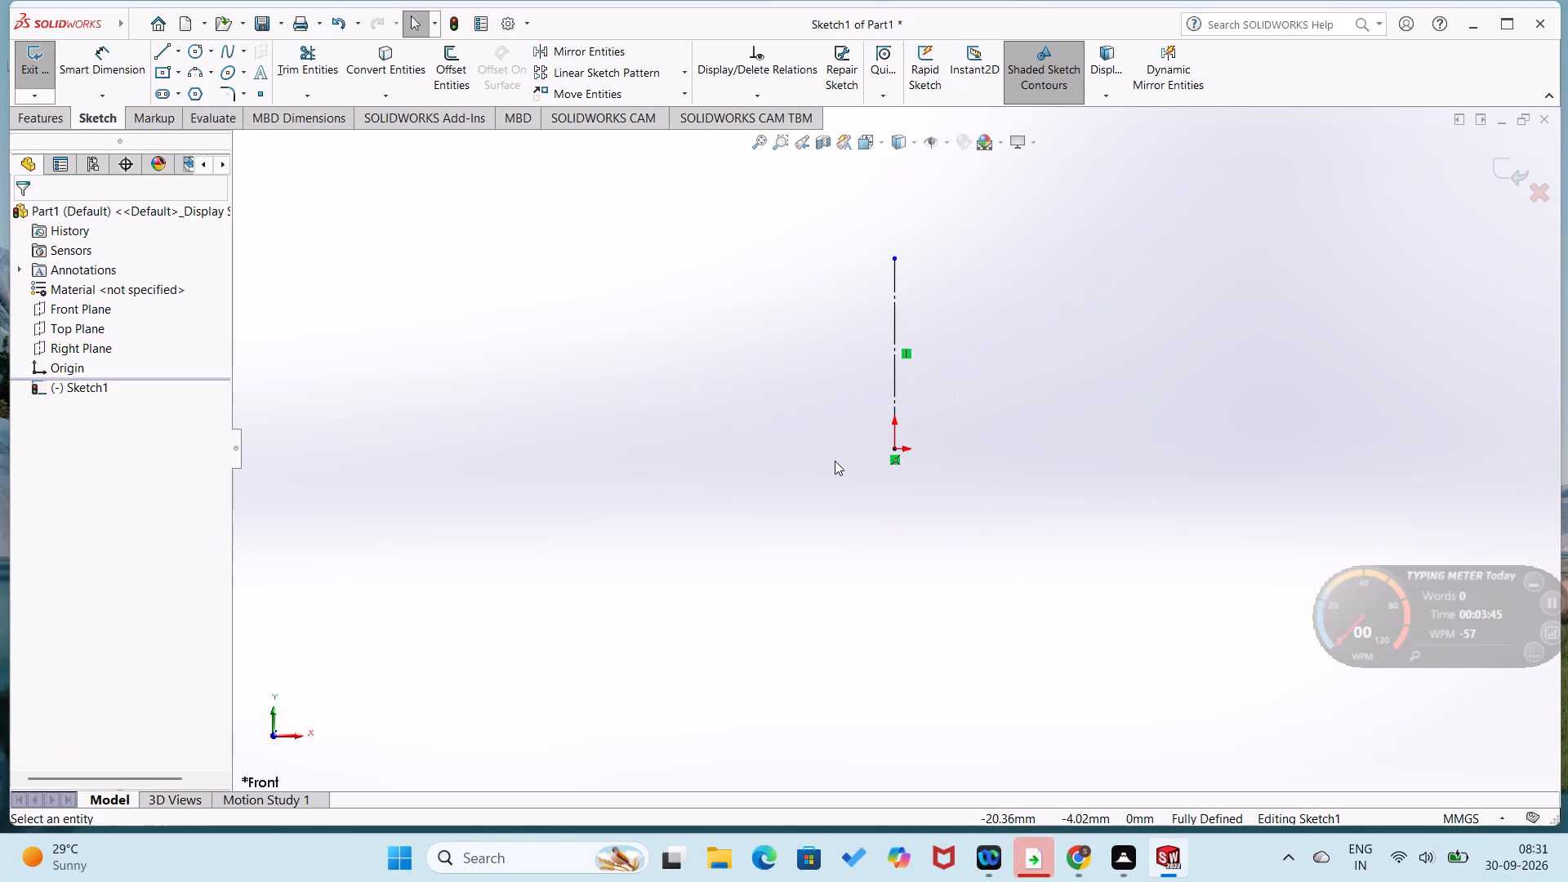
scroll(835, 461, down, 2)
right_drag(810, 498, 728, 538)
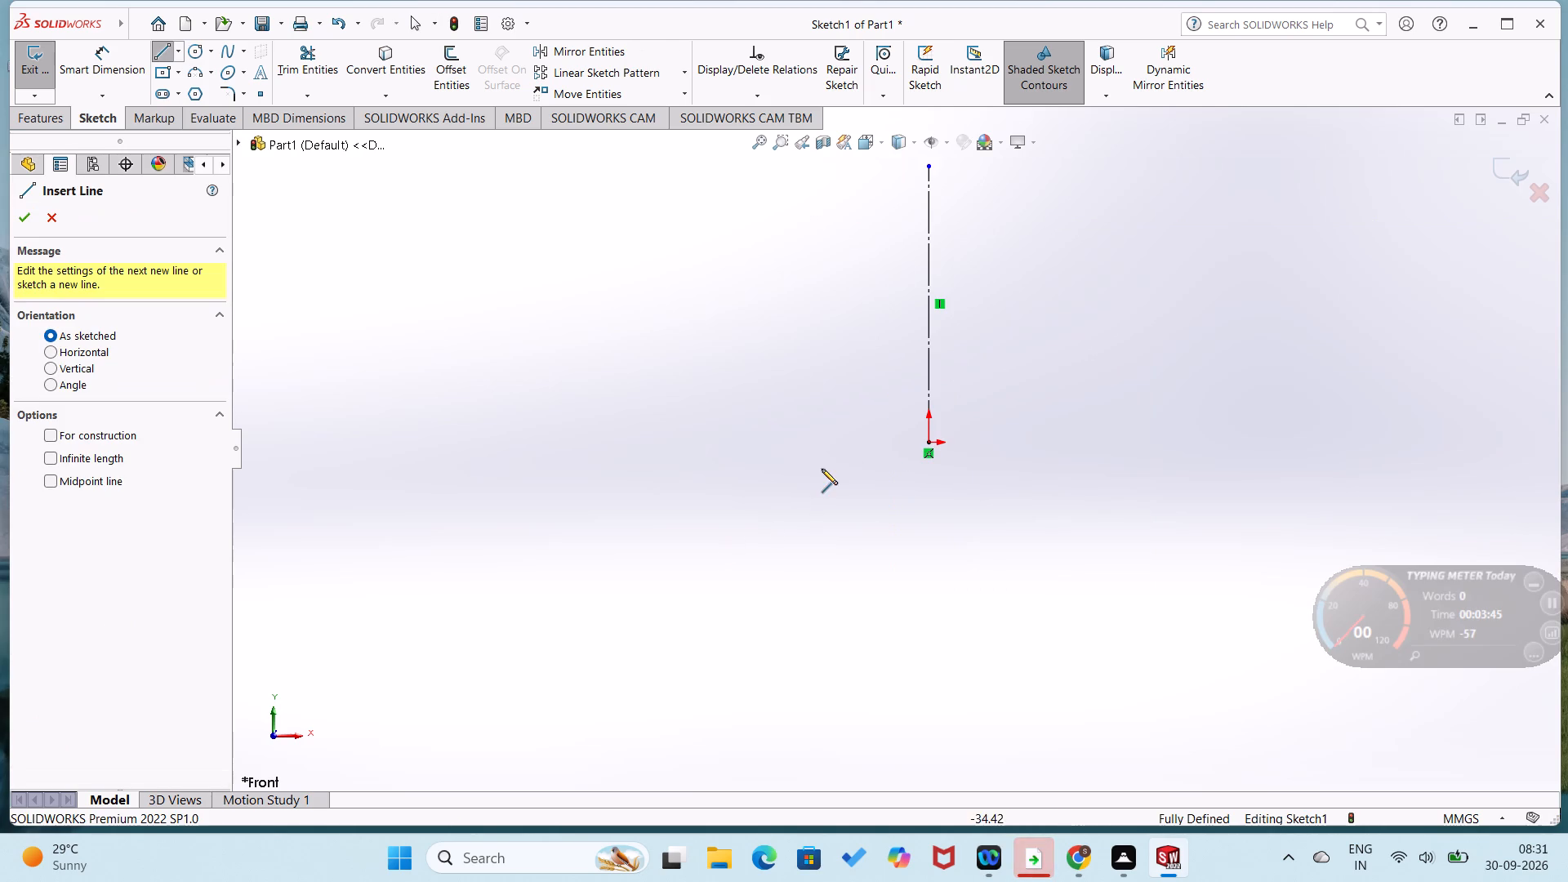
click(929, 443)
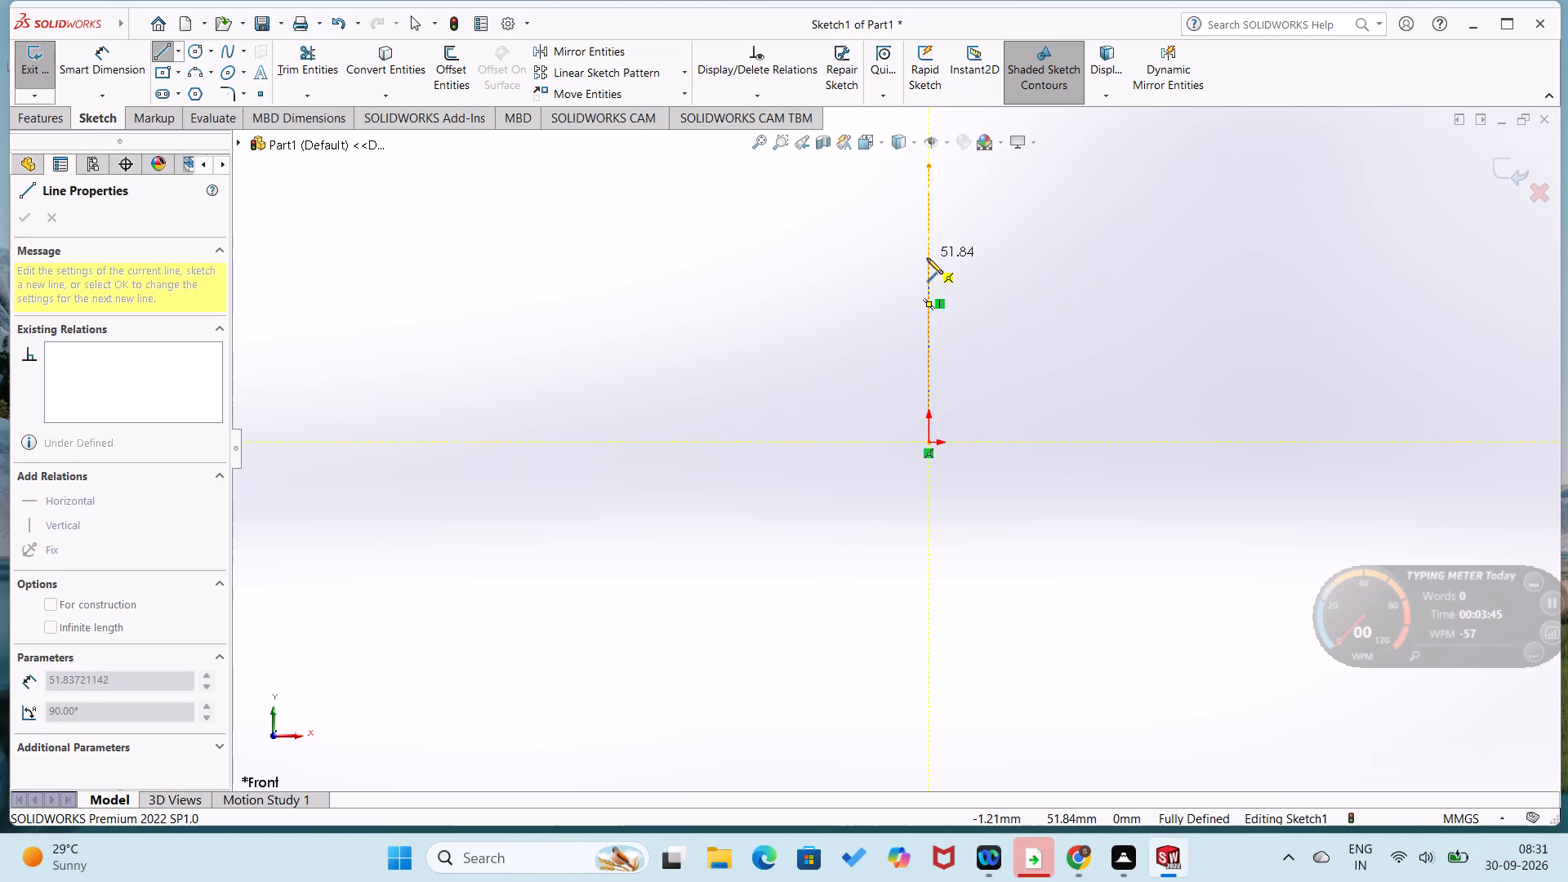
click(929, 259)
click(947, 261)
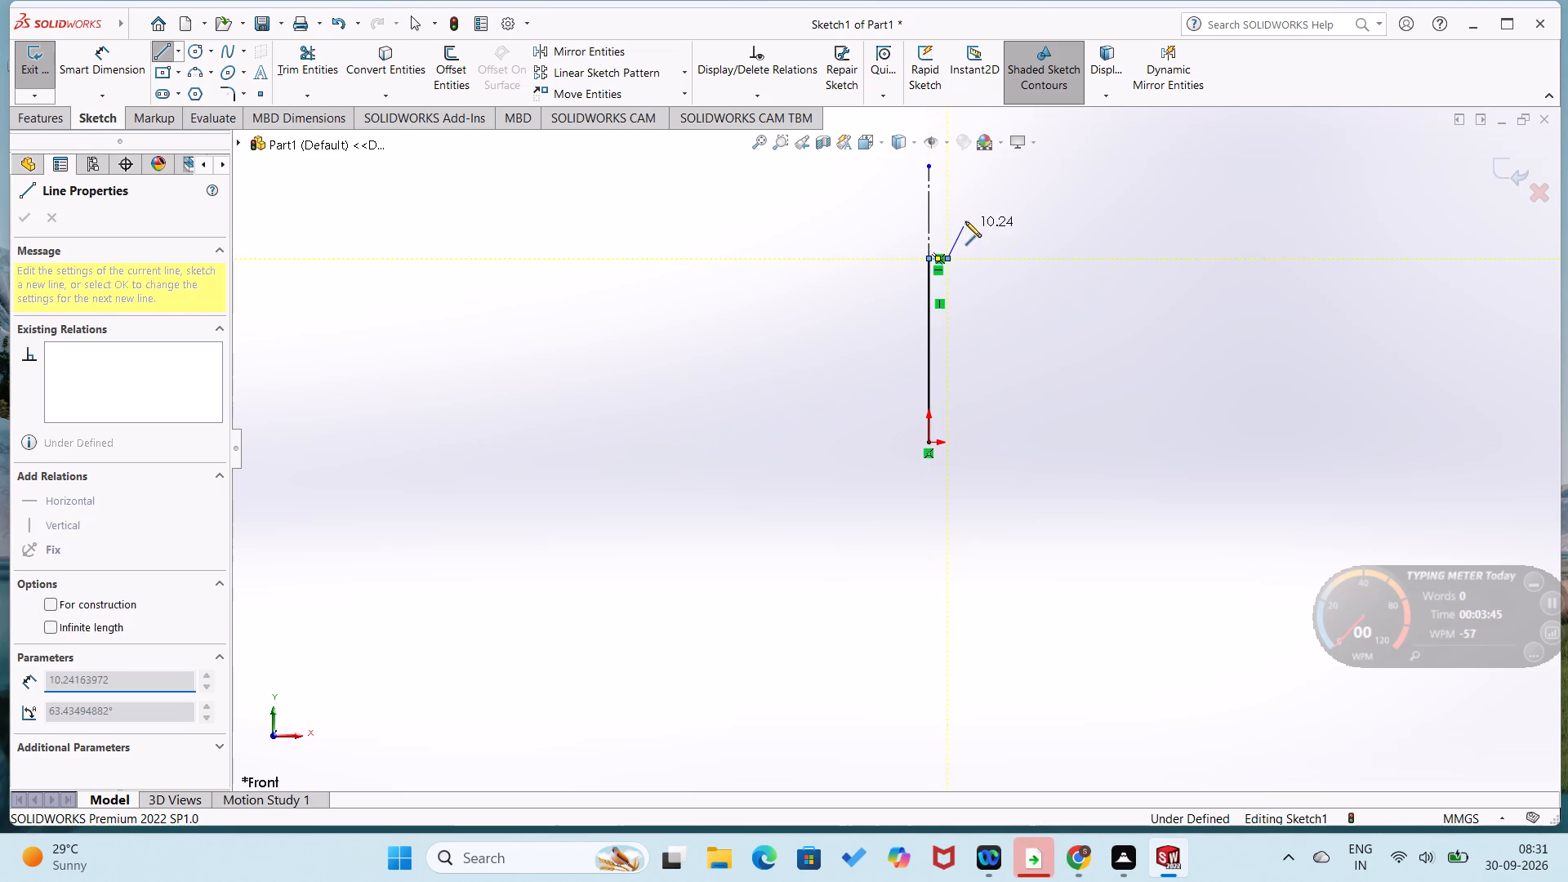
click(947, 212)
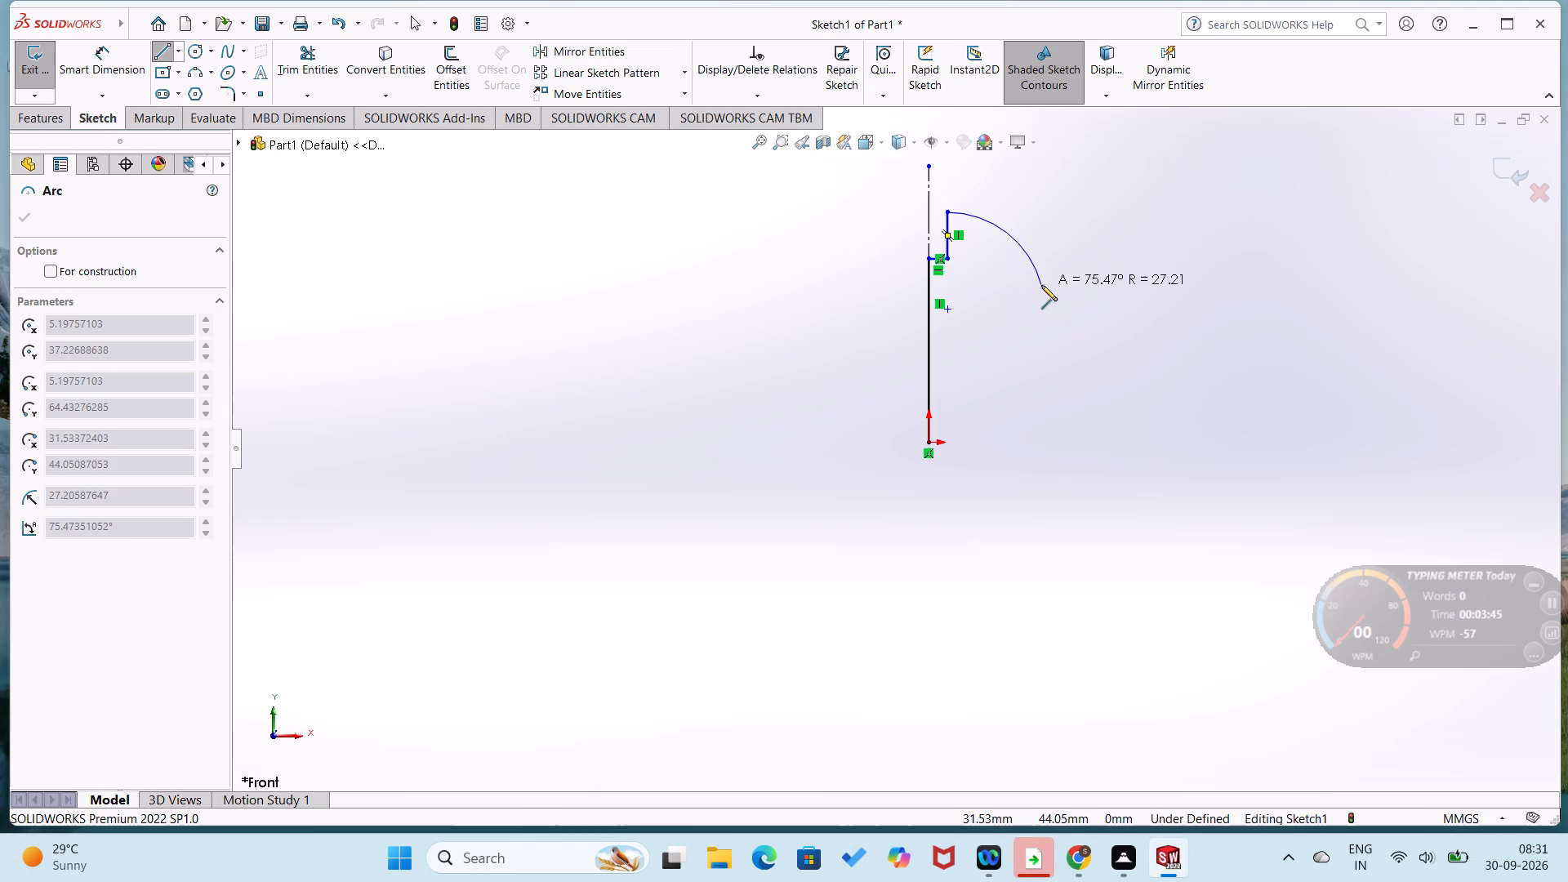
click(1032, 292)
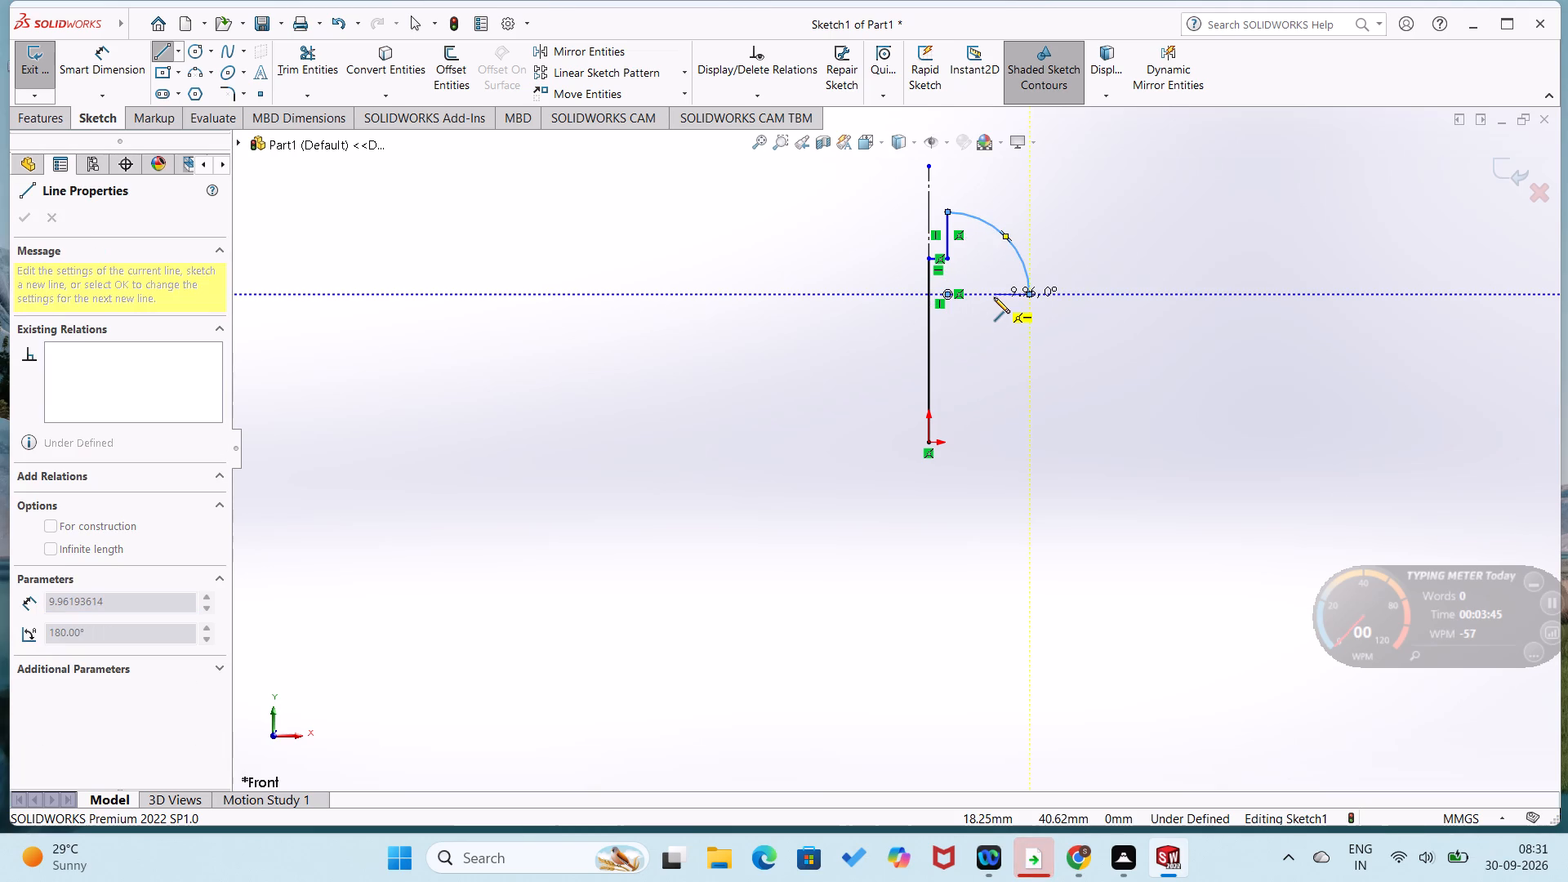
click(995, 296)
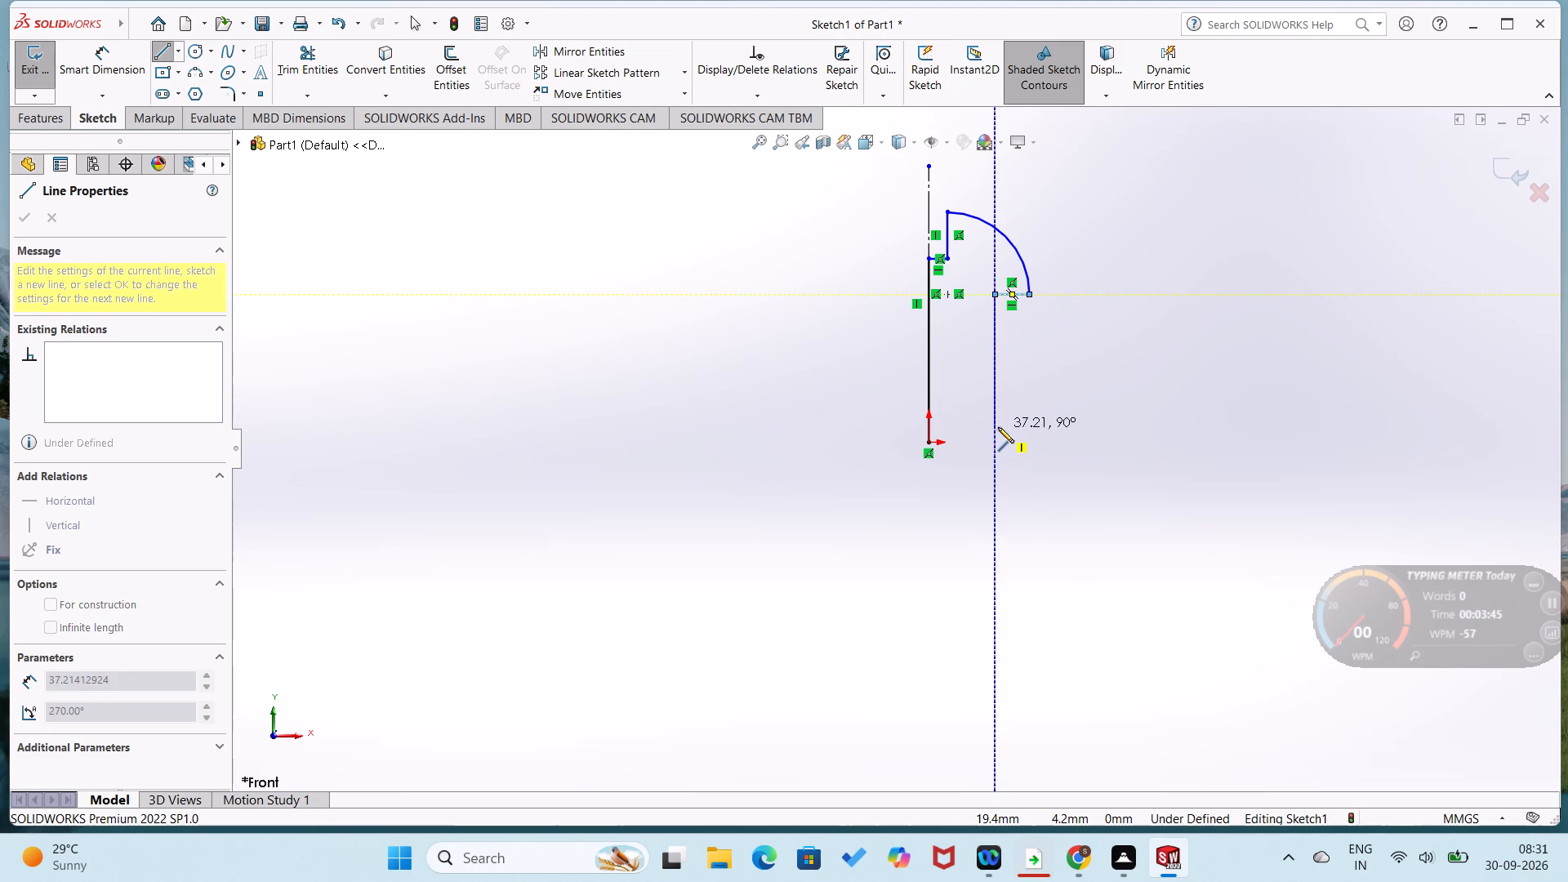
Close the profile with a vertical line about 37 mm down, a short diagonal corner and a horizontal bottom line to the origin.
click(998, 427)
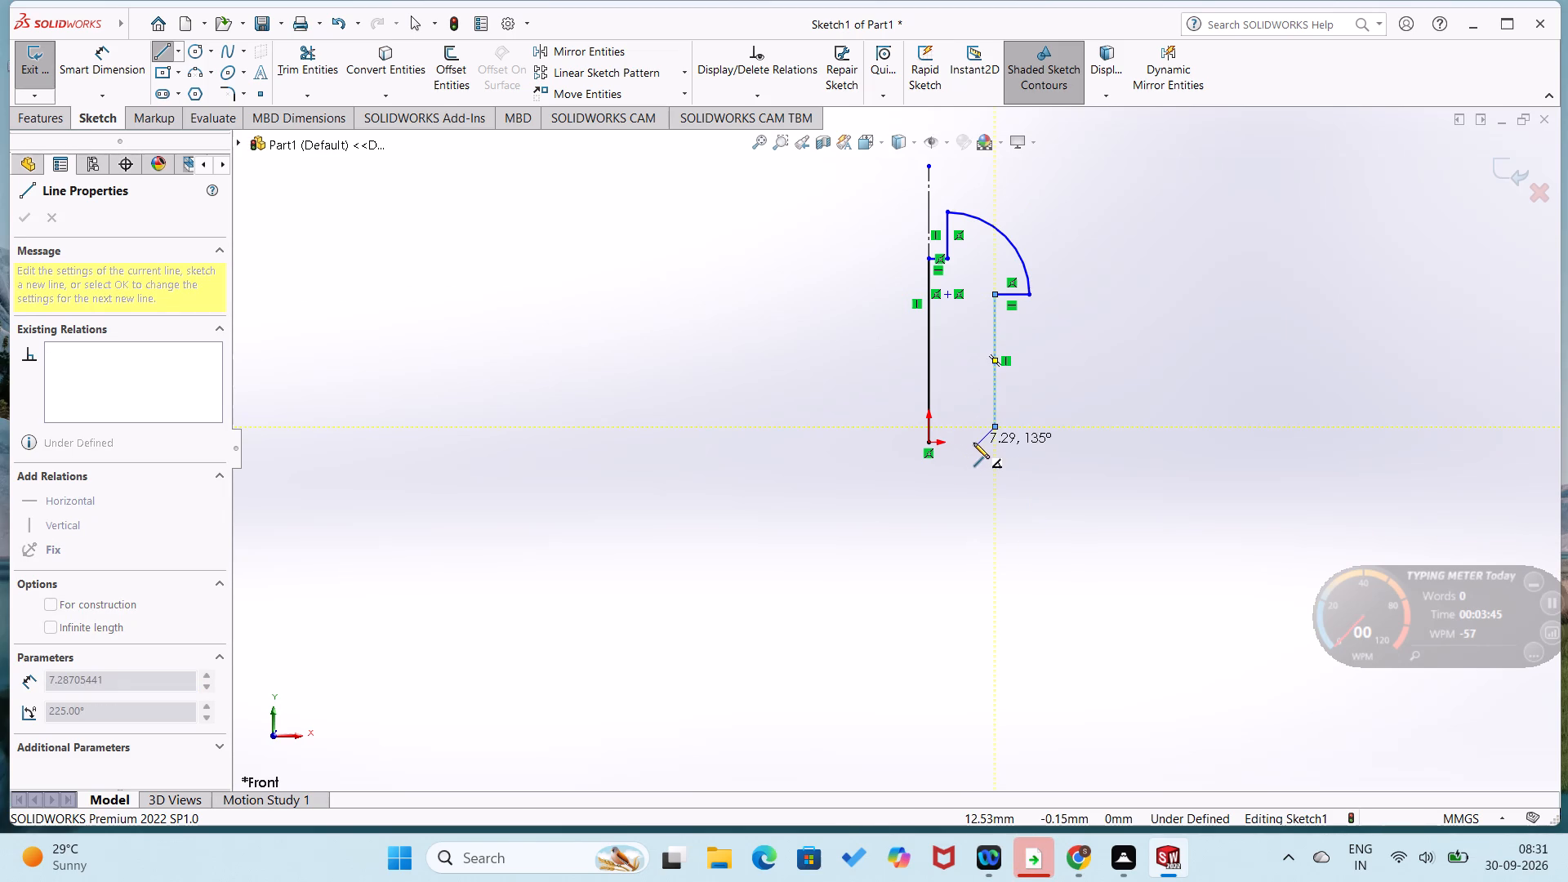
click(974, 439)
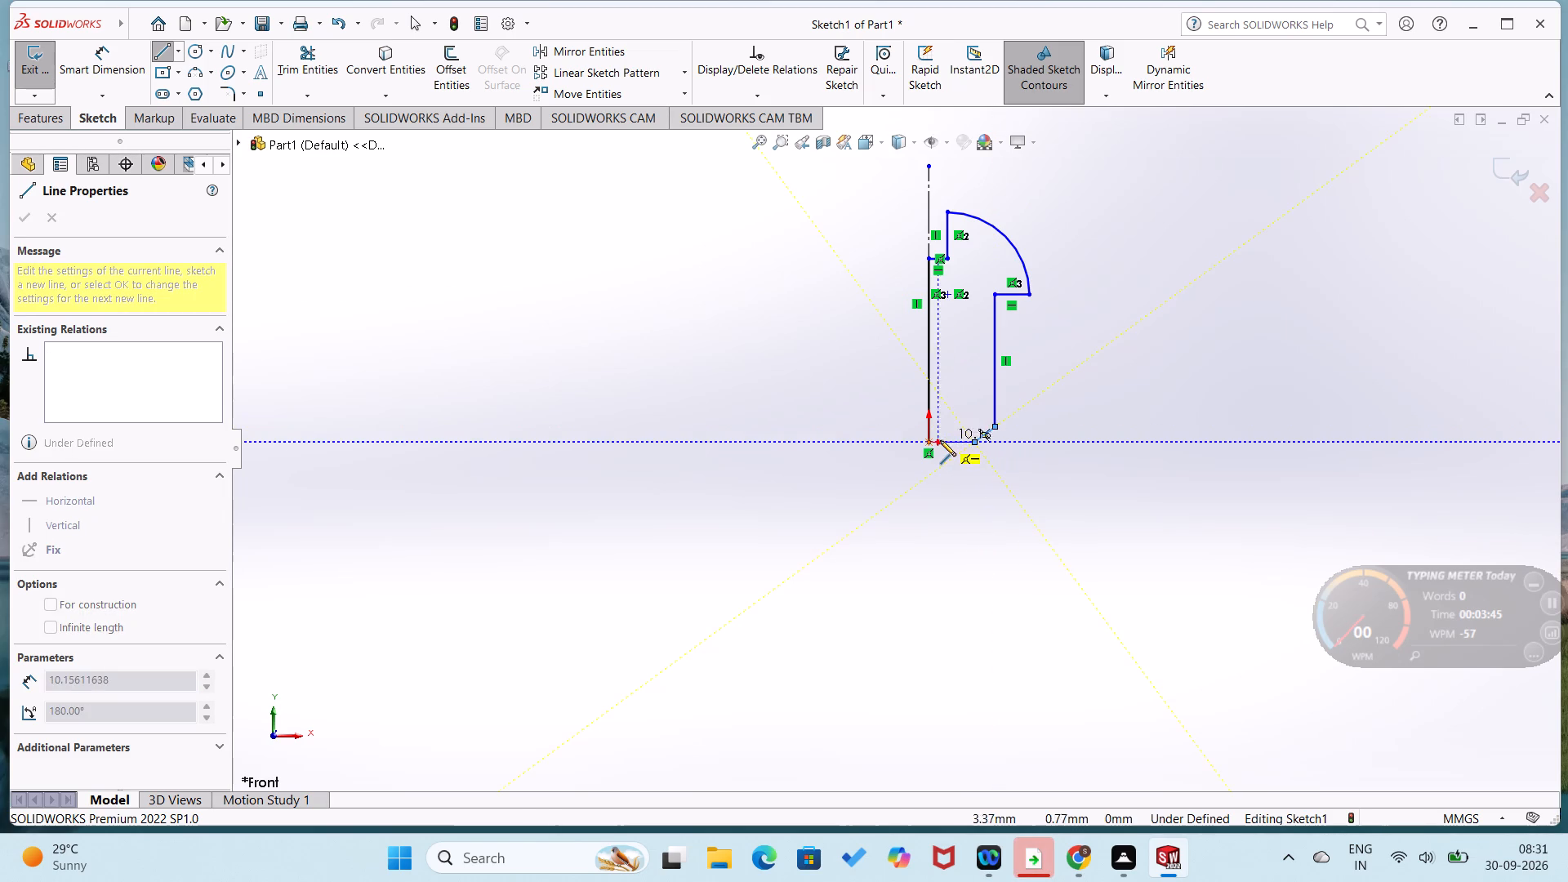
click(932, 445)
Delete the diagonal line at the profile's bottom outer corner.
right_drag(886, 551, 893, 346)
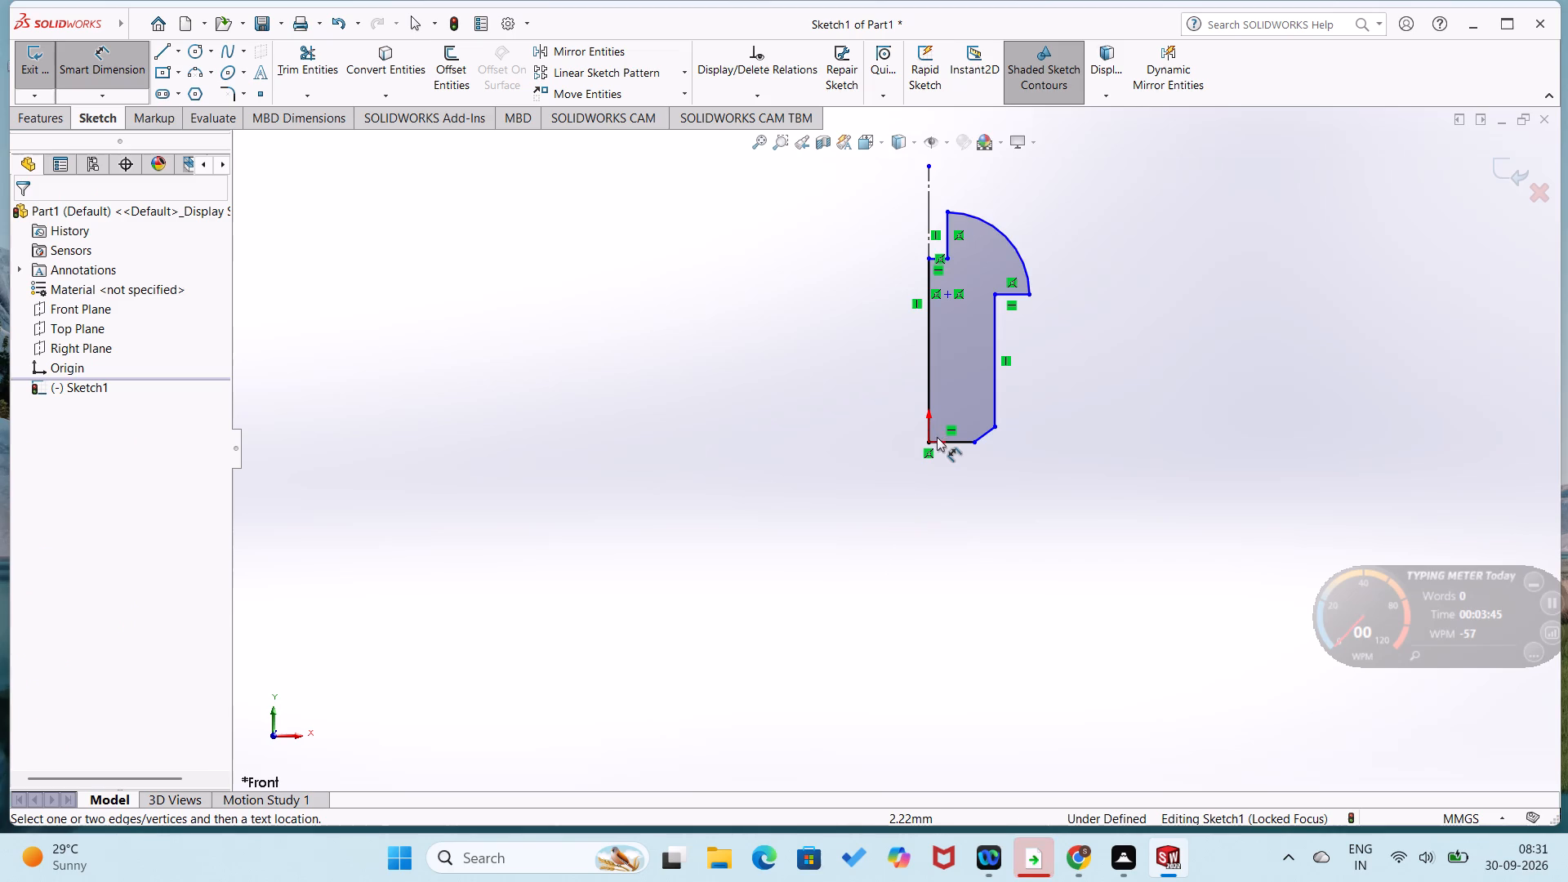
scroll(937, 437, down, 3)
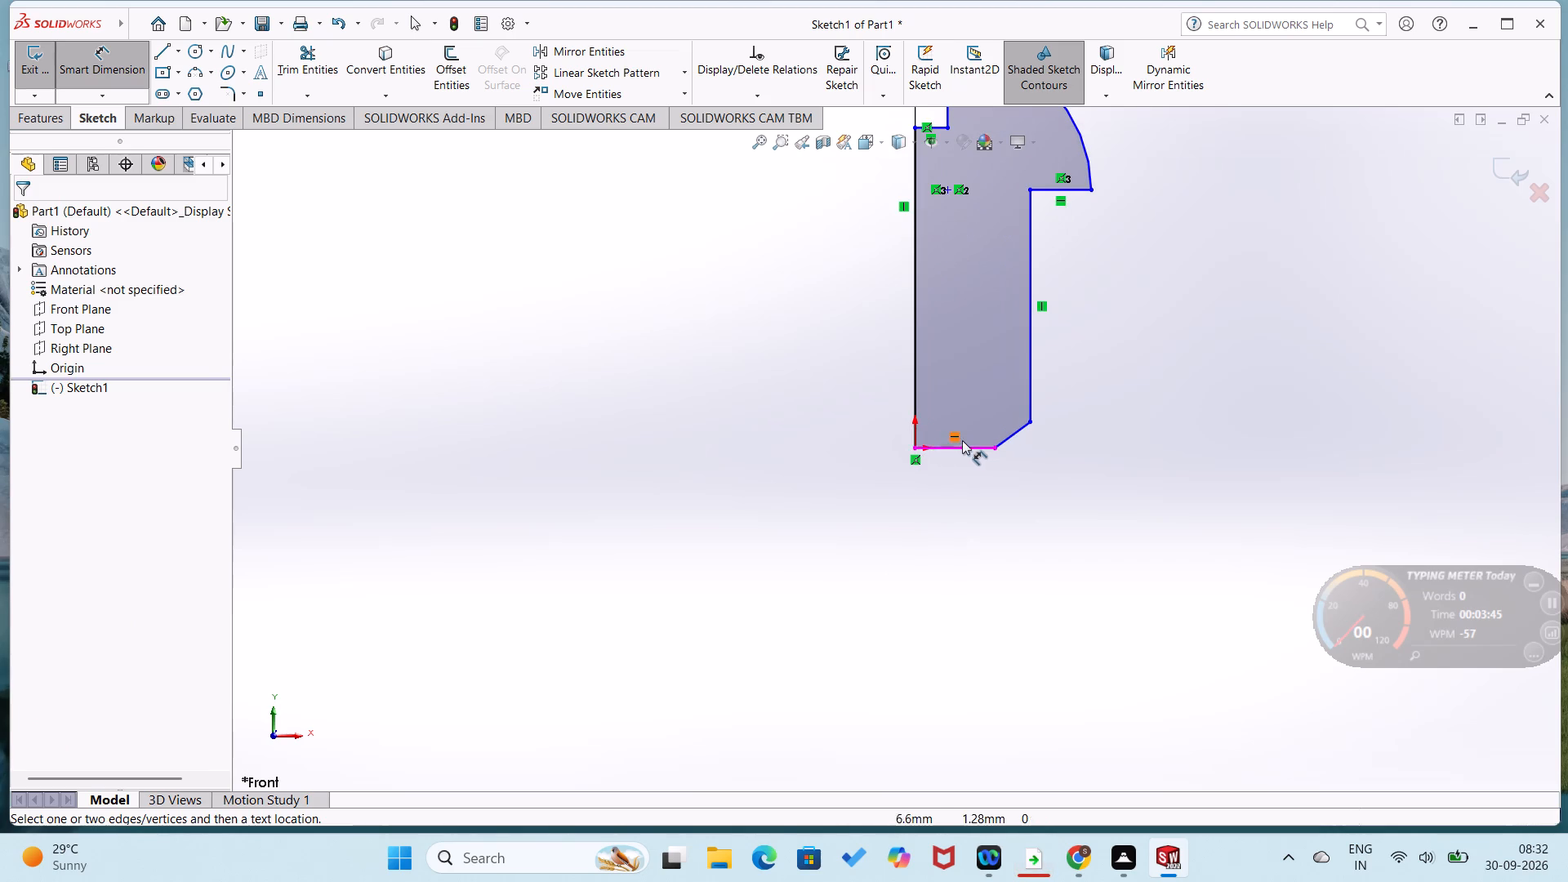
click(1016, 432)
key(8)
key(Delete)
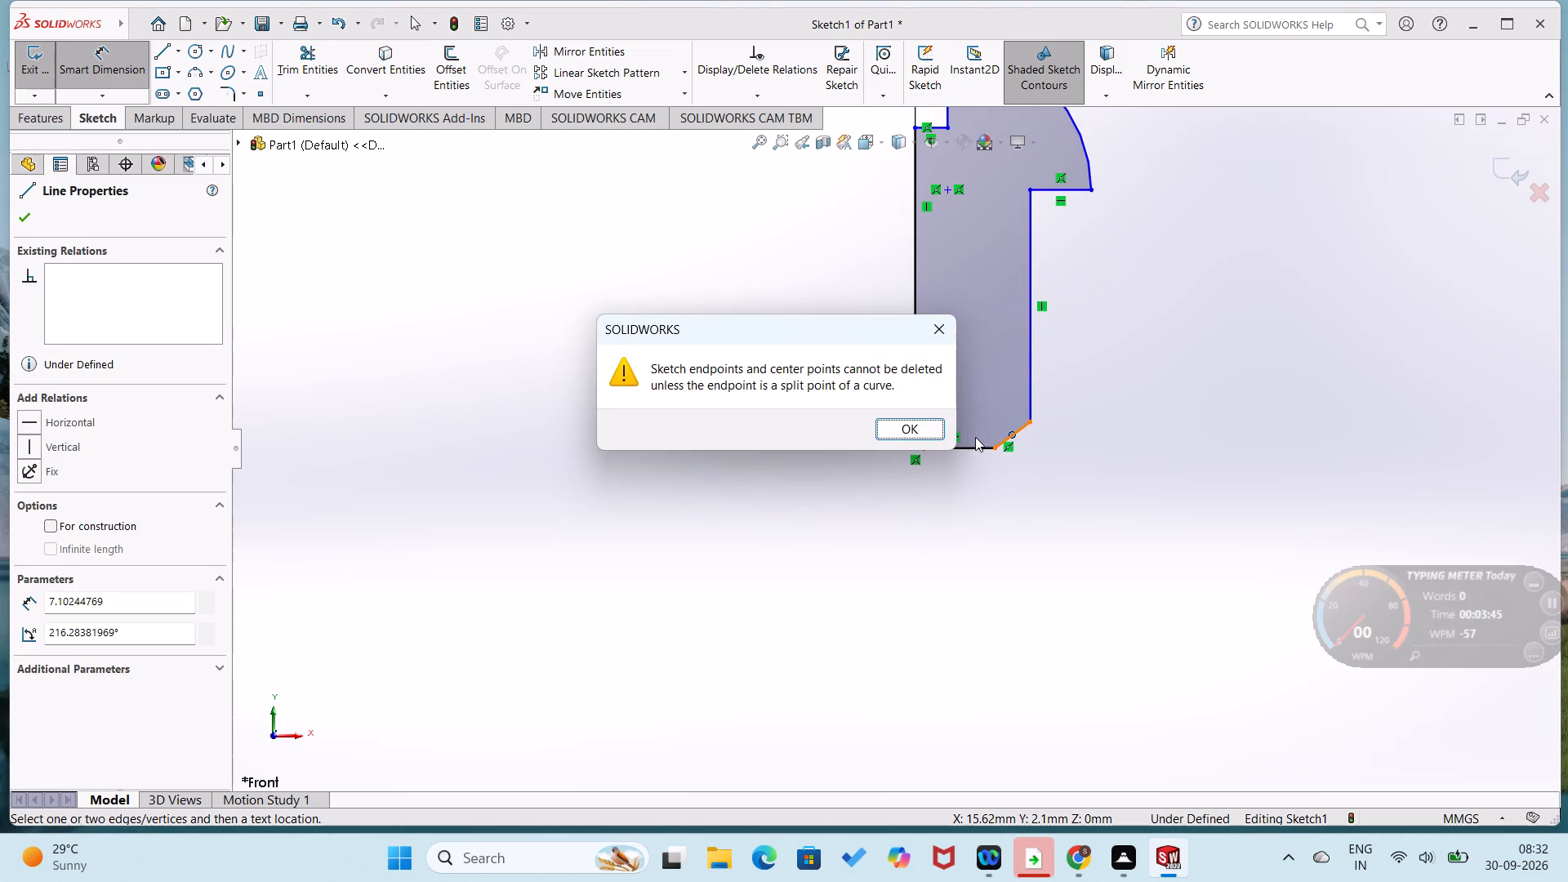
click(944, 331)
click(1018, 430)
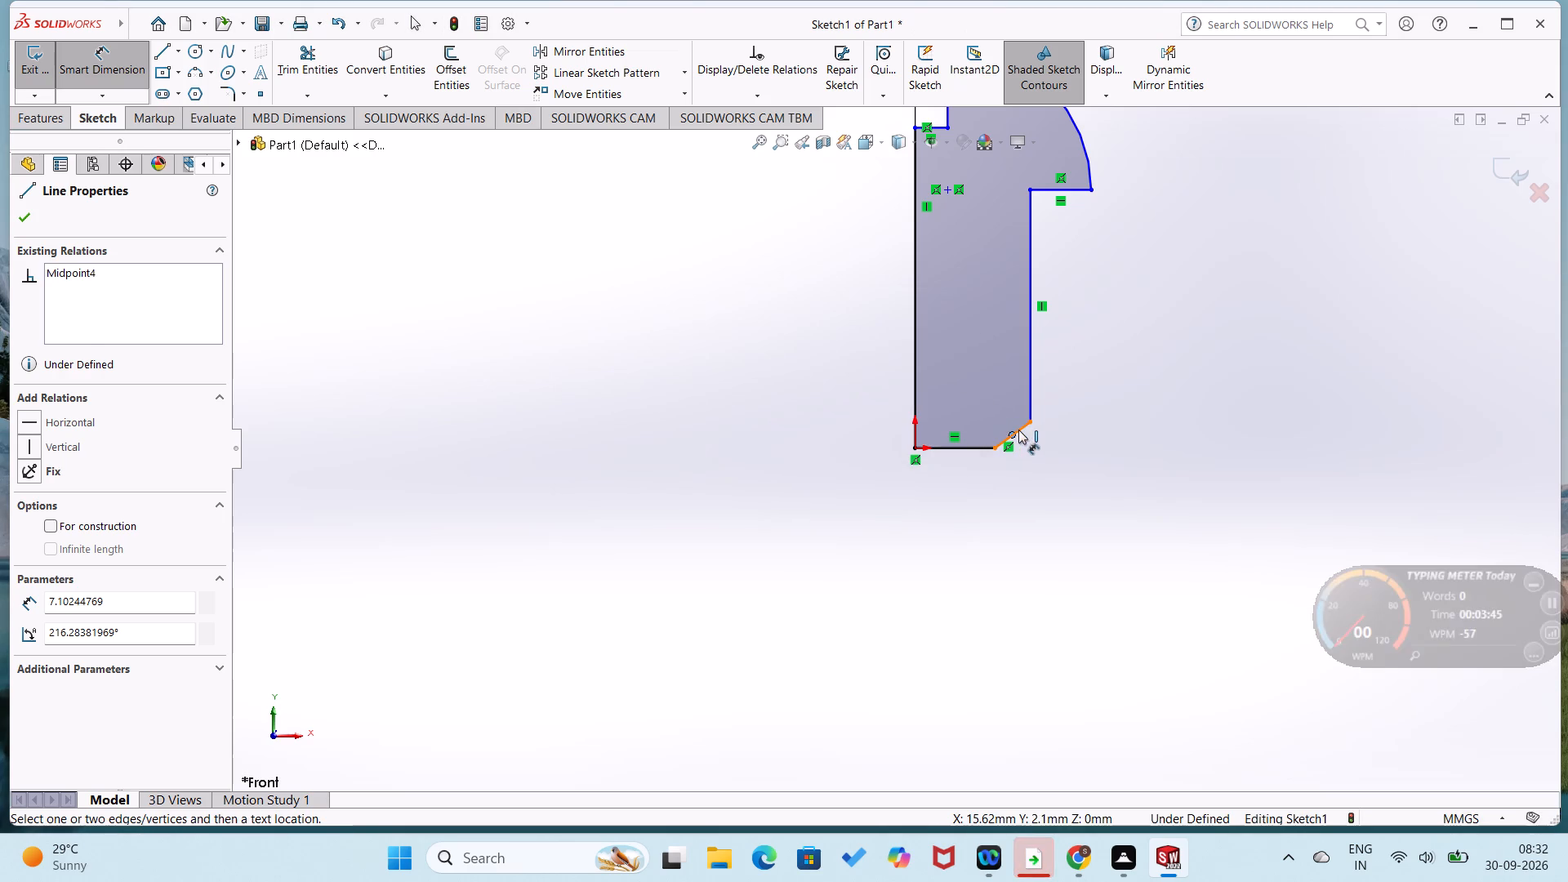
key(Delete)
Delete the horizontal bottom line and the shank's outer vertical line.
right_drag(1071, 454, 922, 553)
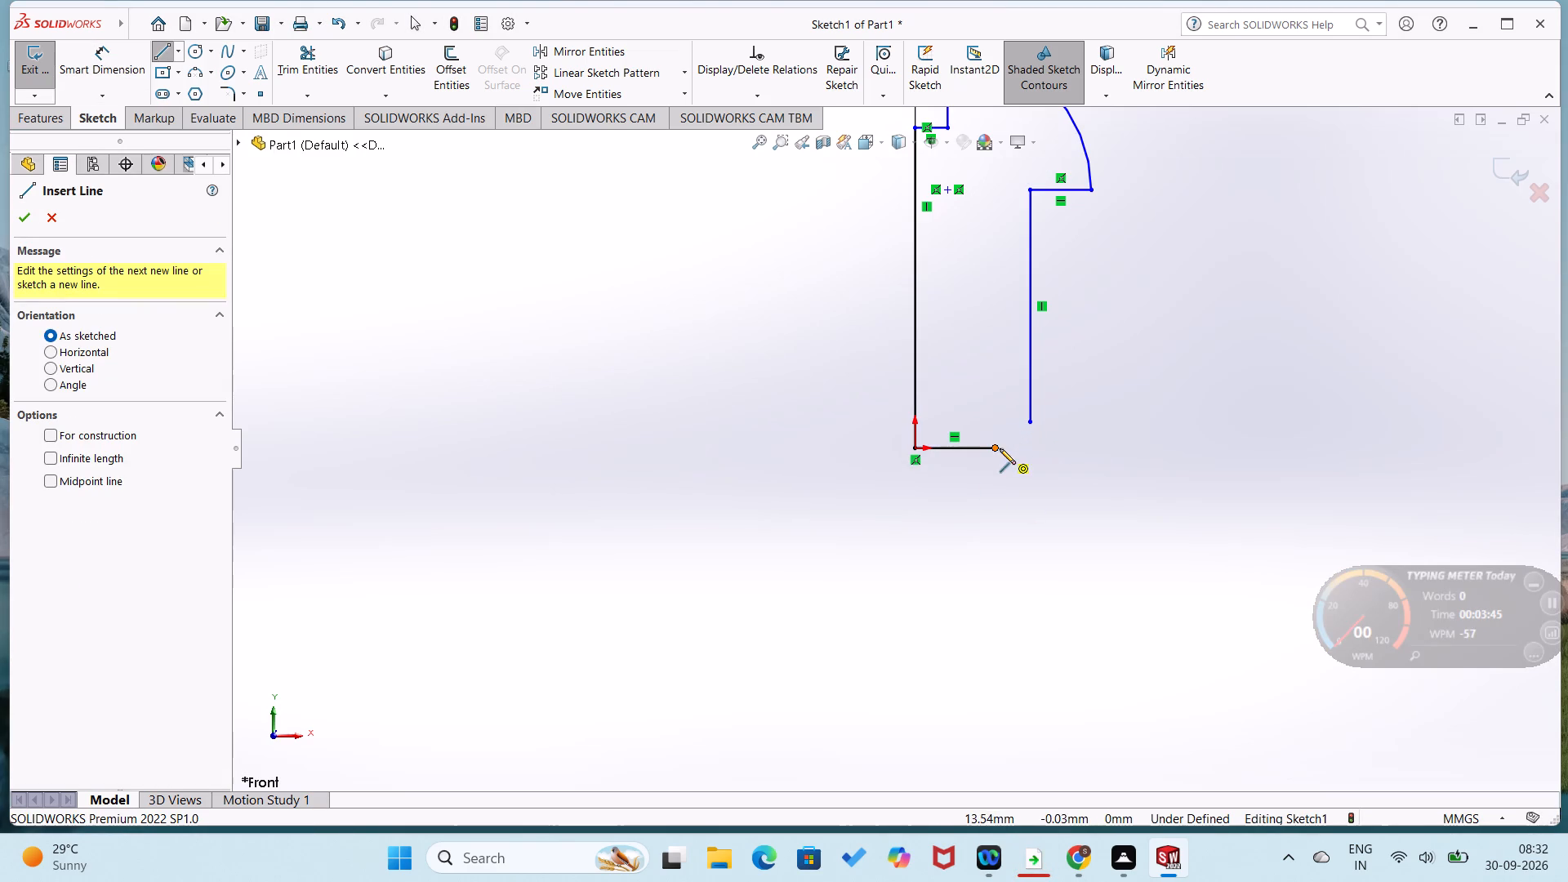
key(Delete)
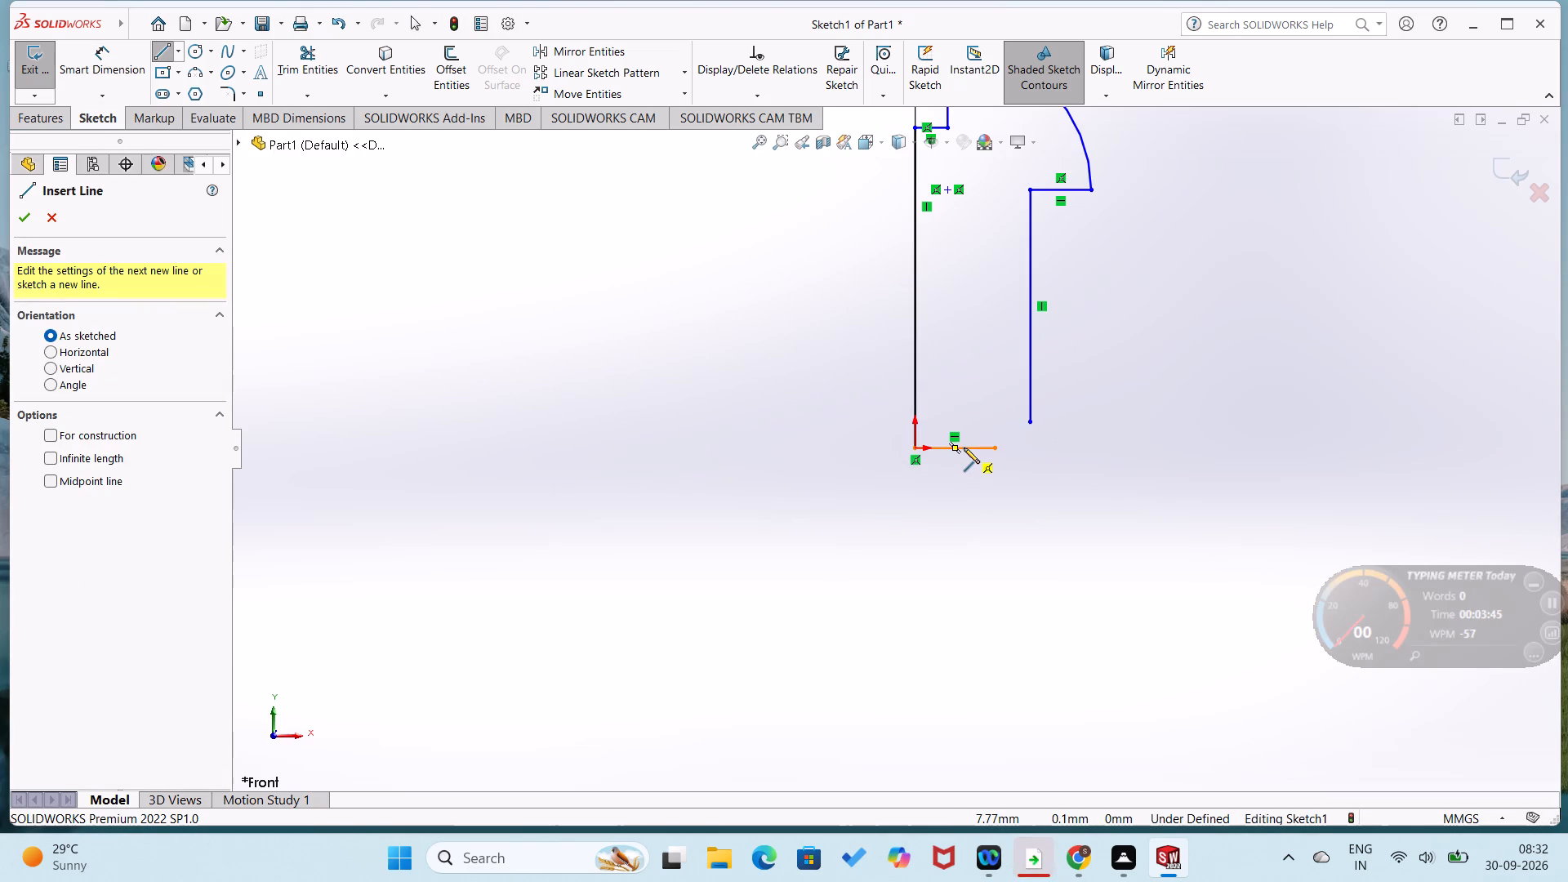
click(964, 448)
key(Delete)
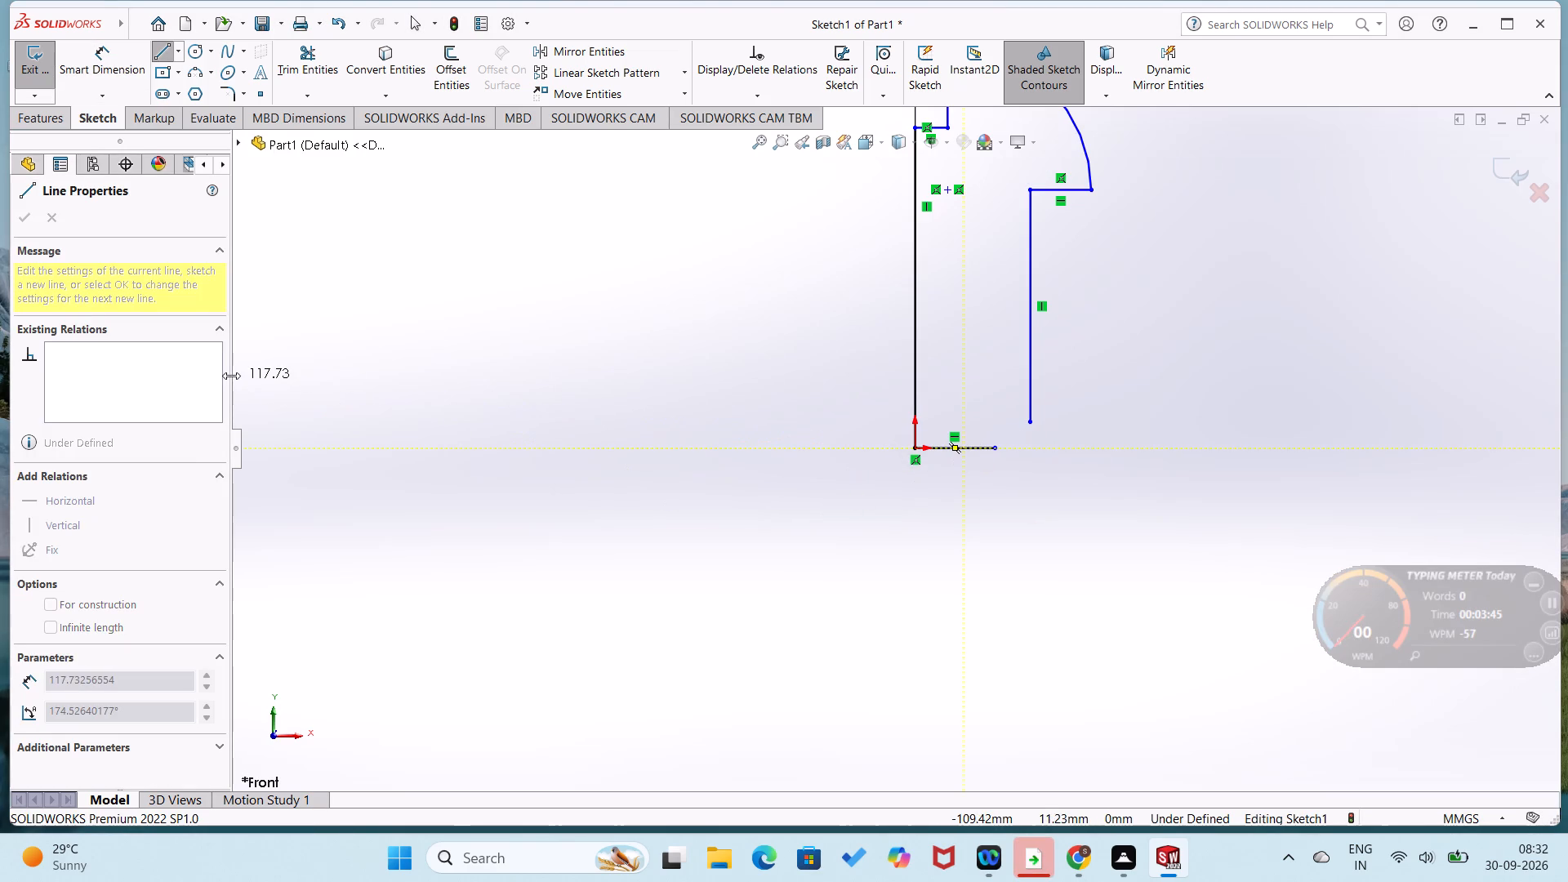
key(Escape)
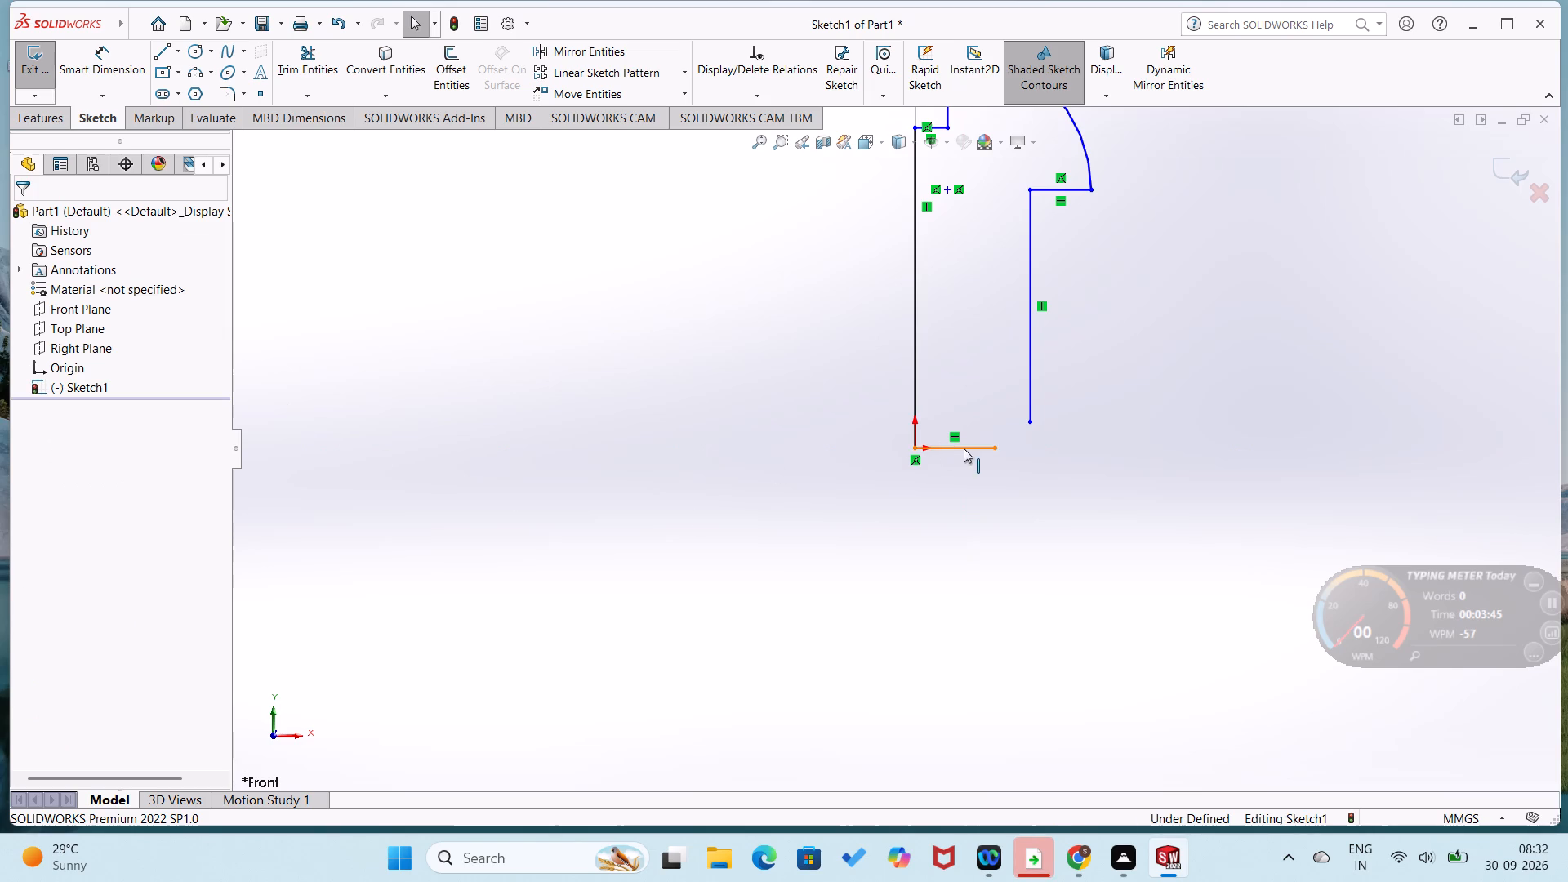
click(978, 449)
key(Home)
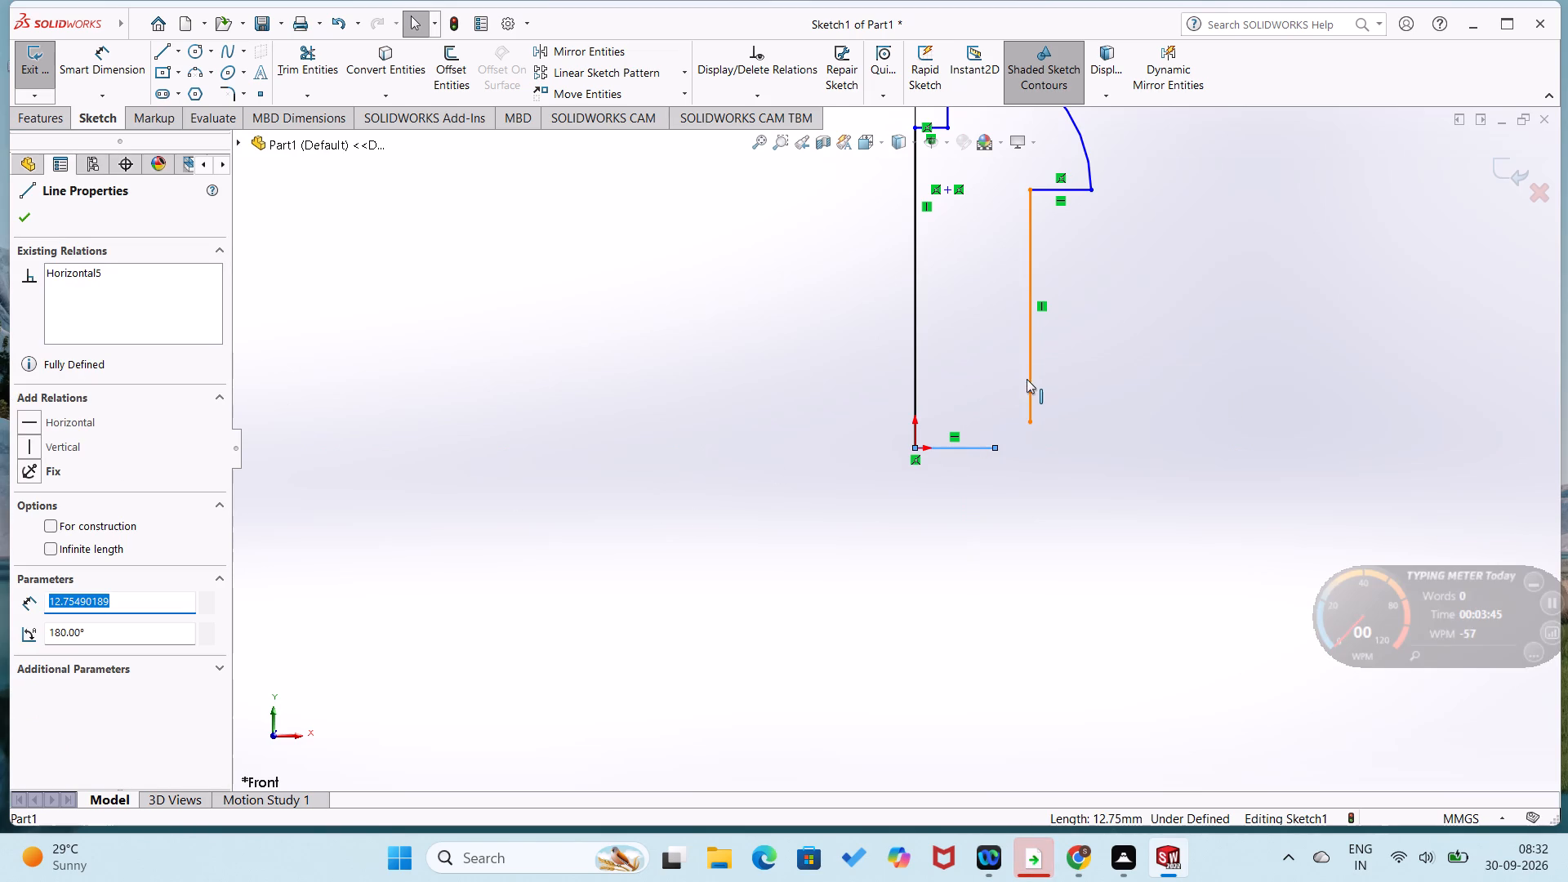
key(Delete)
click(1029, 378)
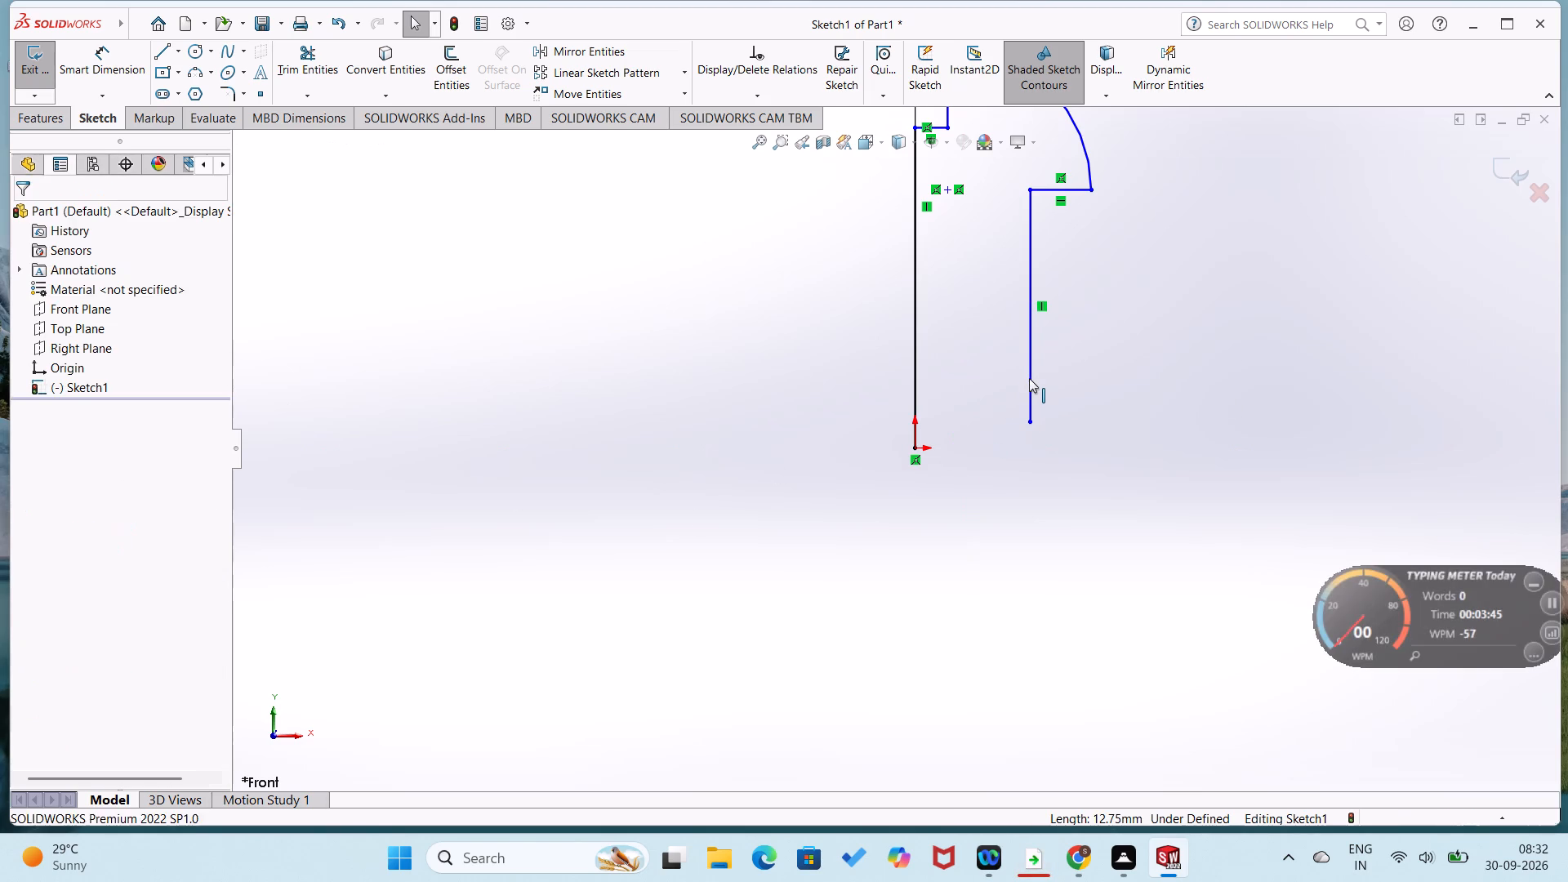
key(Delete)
Redraw the shank's outer side as a vertical line about 40 mm down, and close the profile with a horizontal line to the origin.
right_drag(1107, 367, 880, 501)
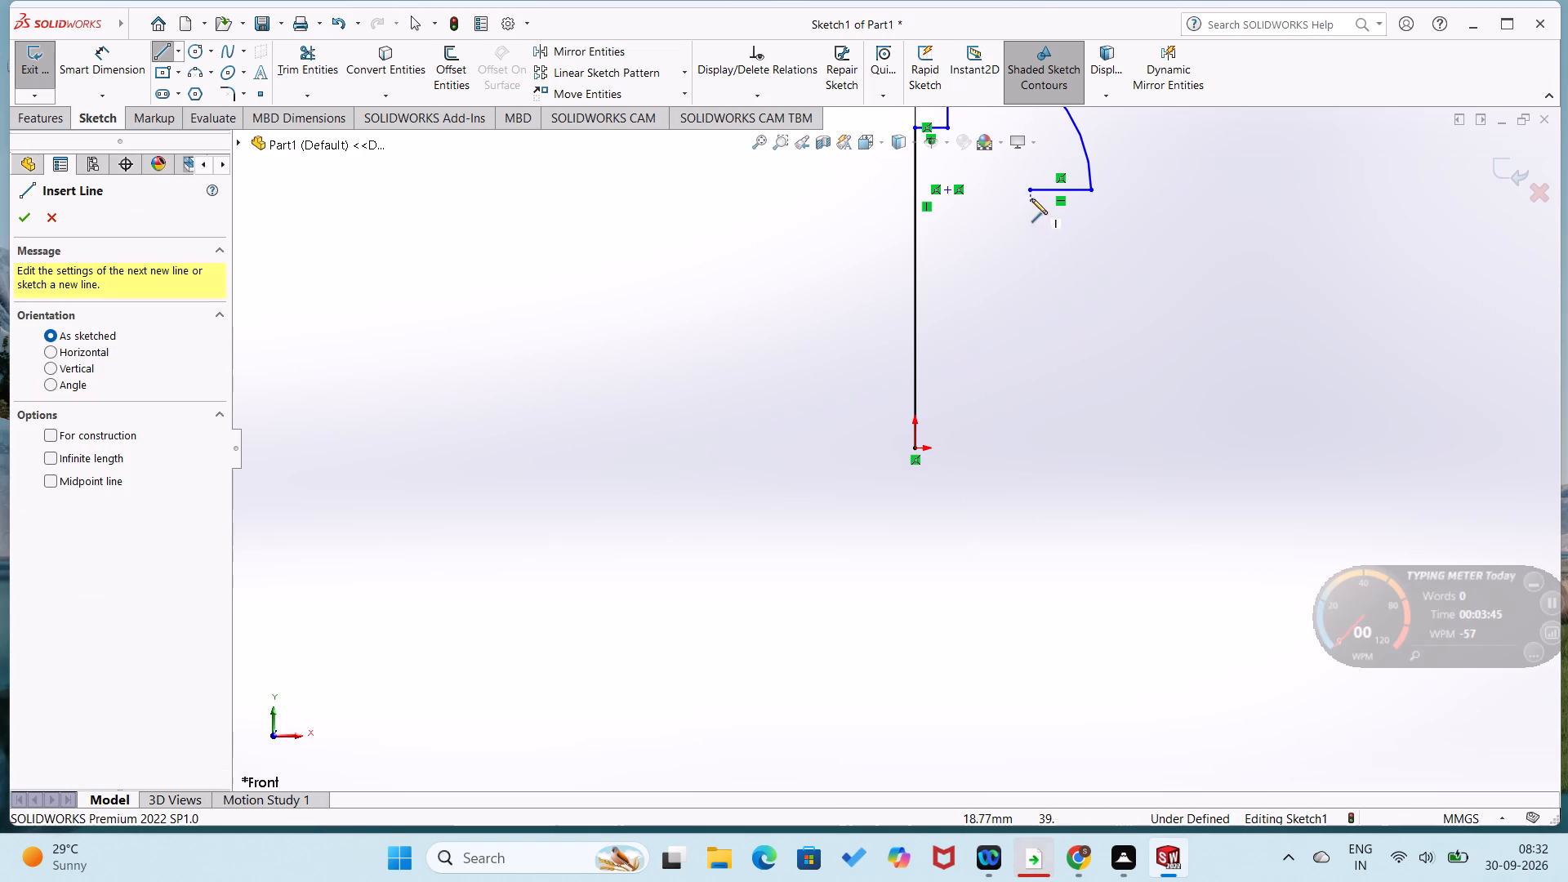
click(1027, 191)
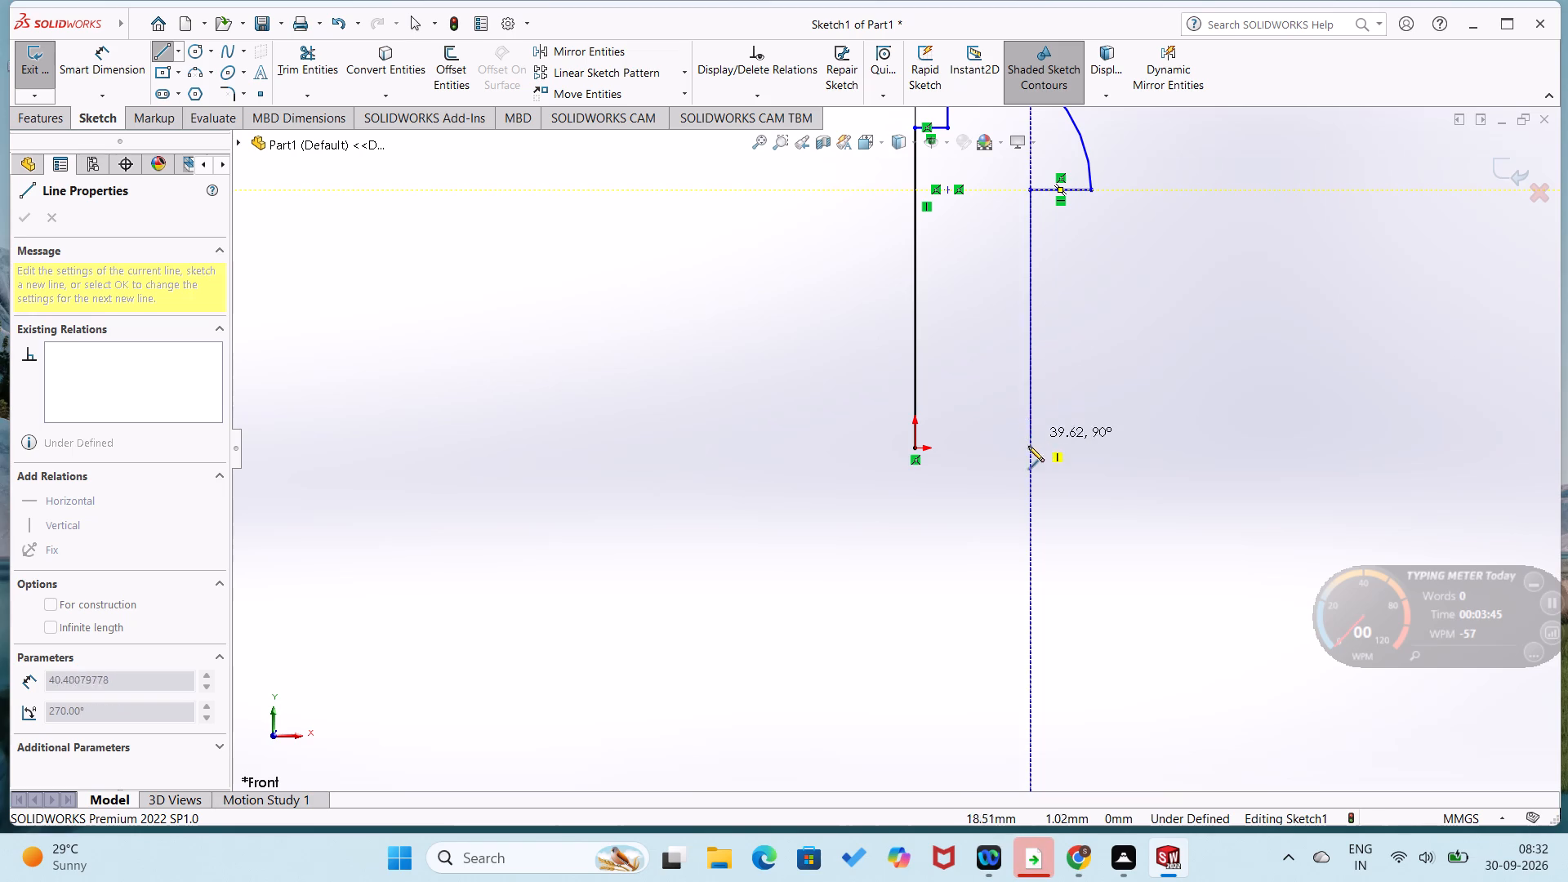
click(1028, 449)
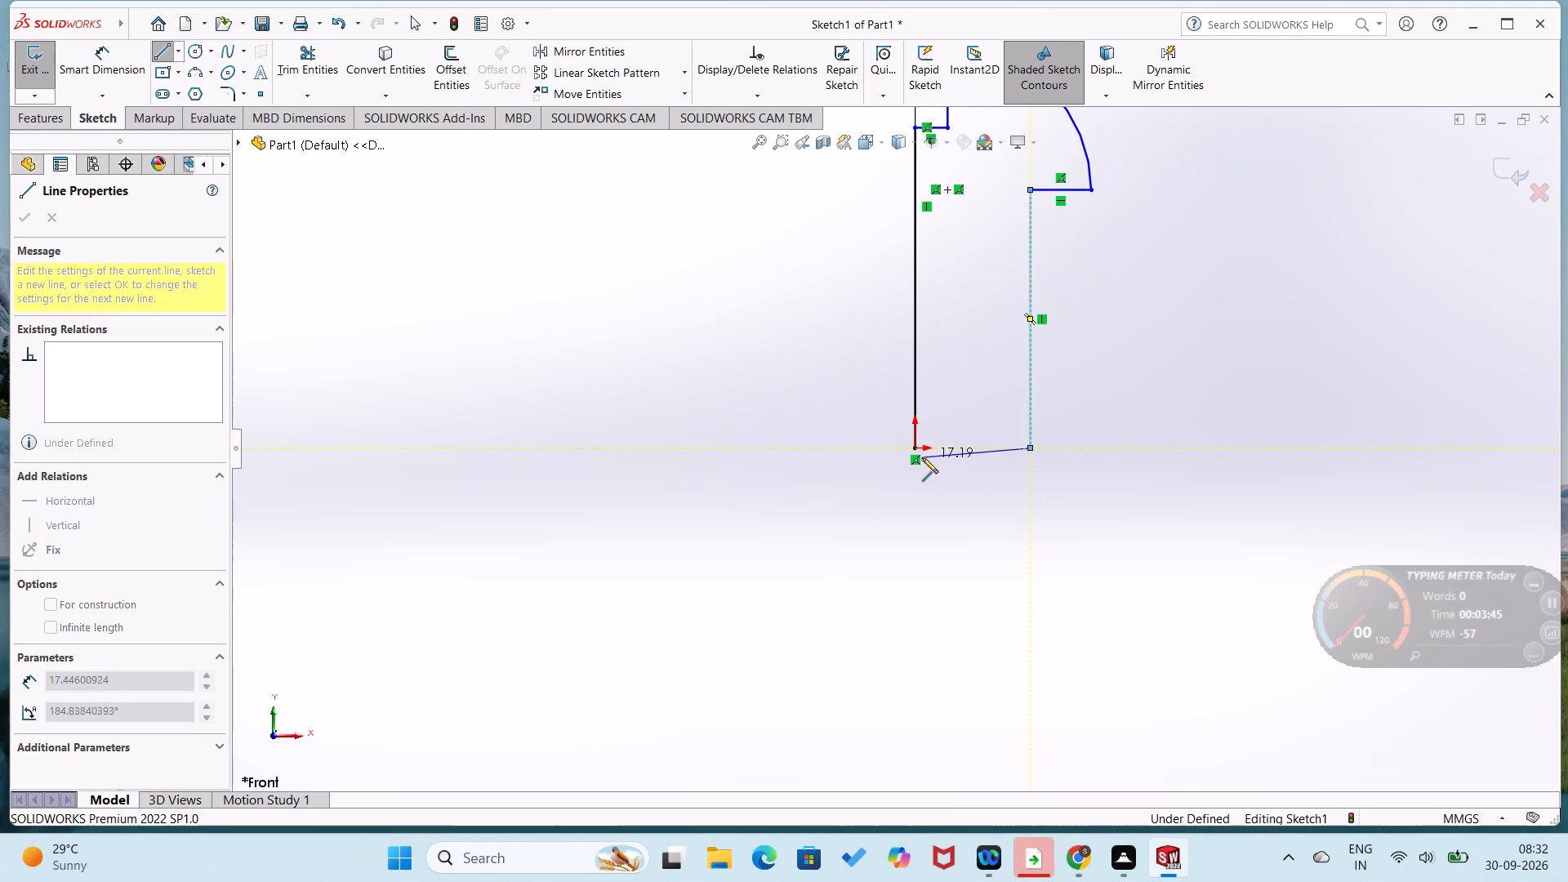
click(913, 448)
Dimension the short horizontal line at the top recess beside the centreline as 3 mm.
right_drag(853, 546, 887, 390)
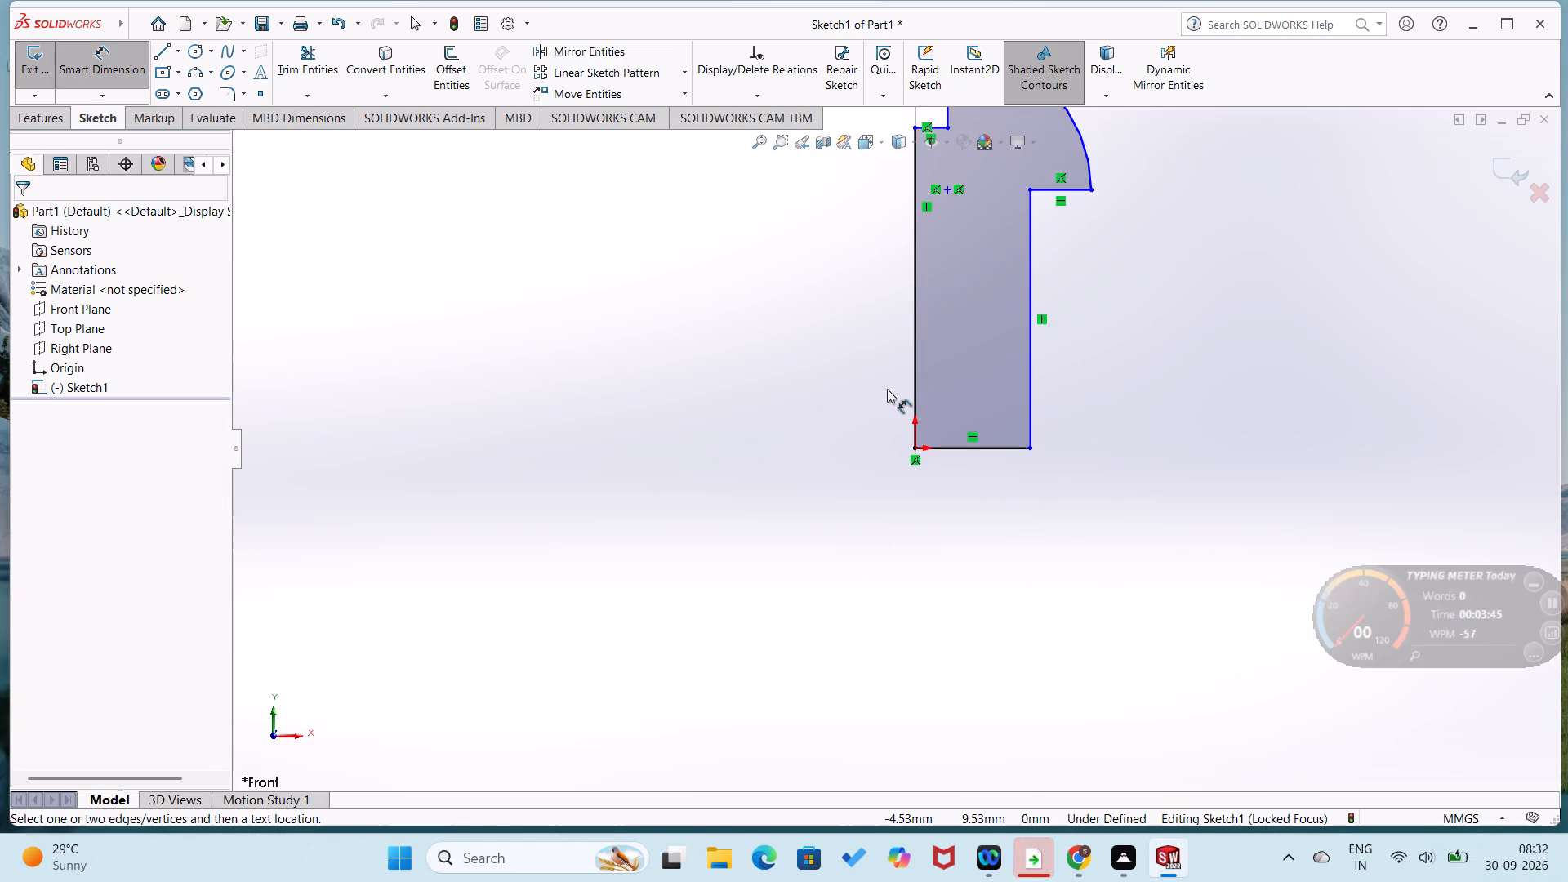
scroll(884, 405, up, 1)
scroll(925, 207, down, 4)
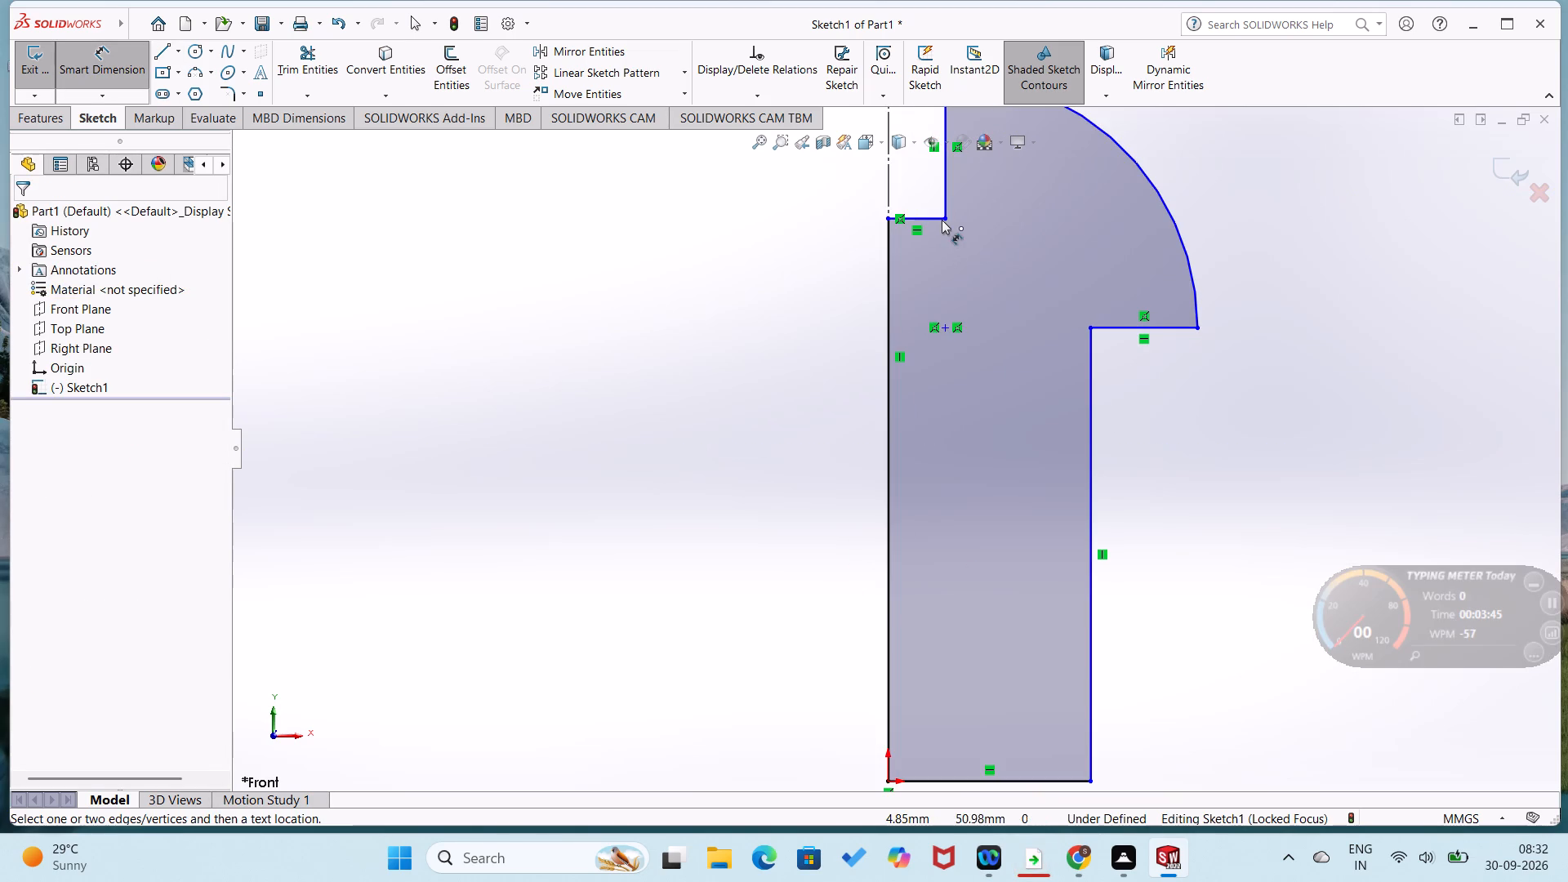
click(942, 216)
click(923, 217)
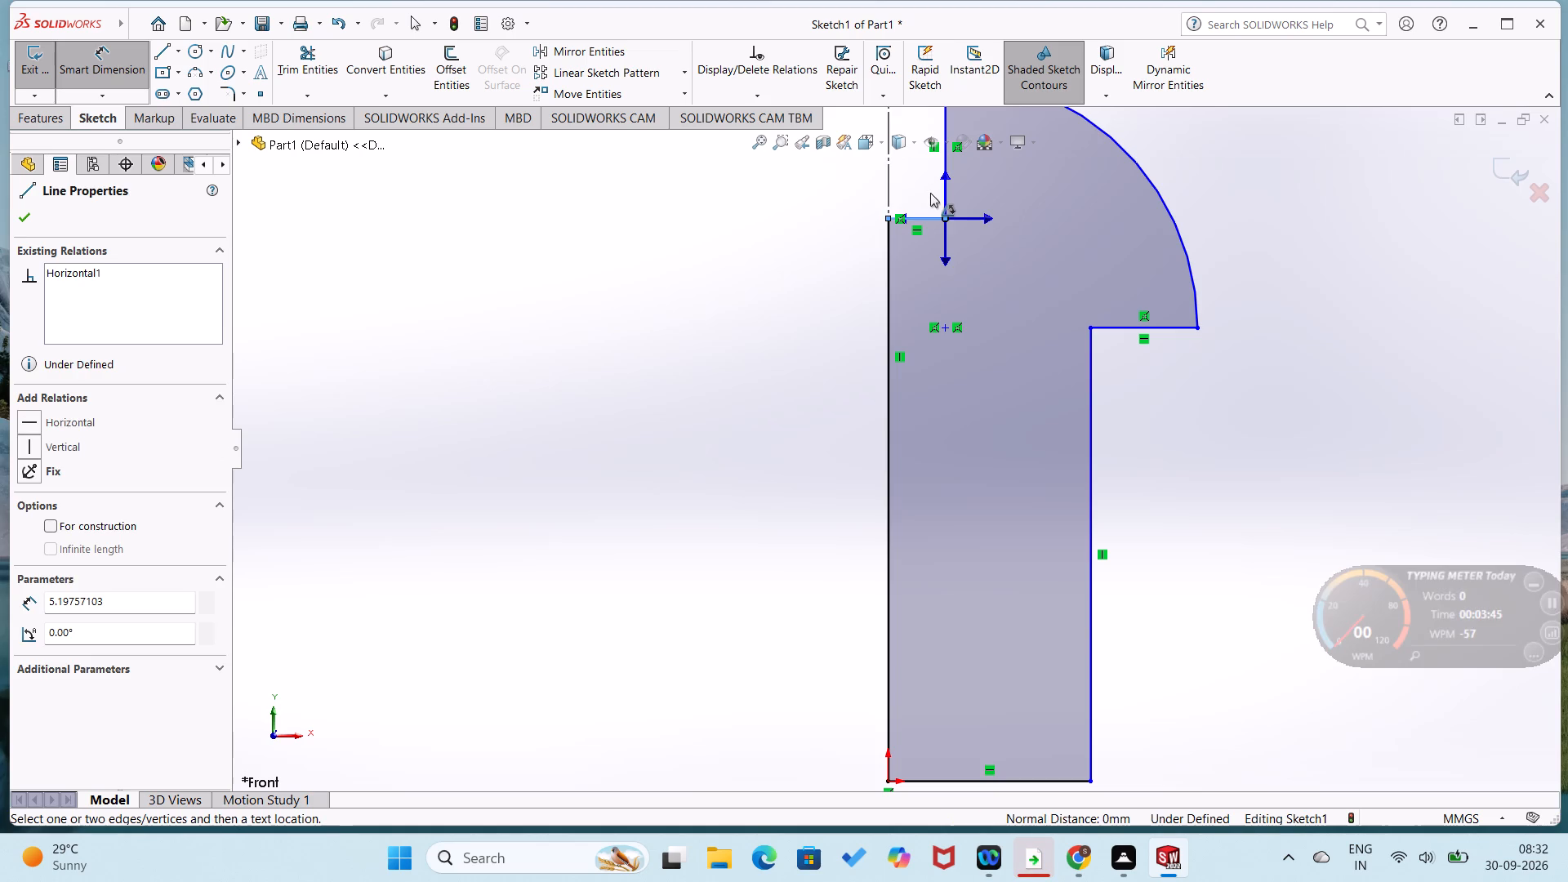
right_drag(732, 341, 785, 164)
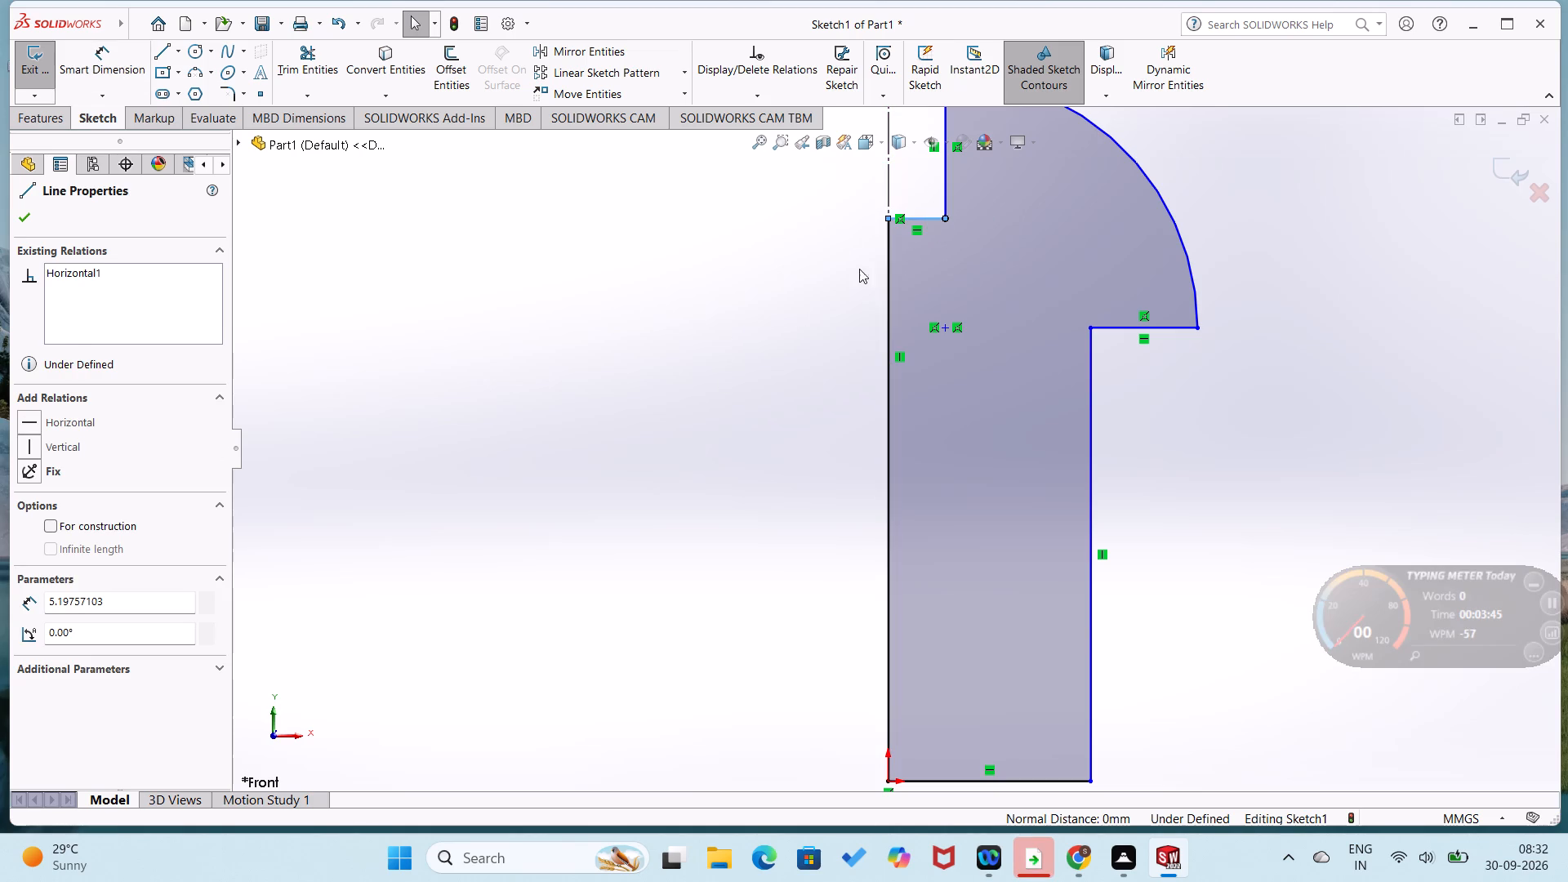
right_drag(735, 355, 783, 205)
click(928, 216)
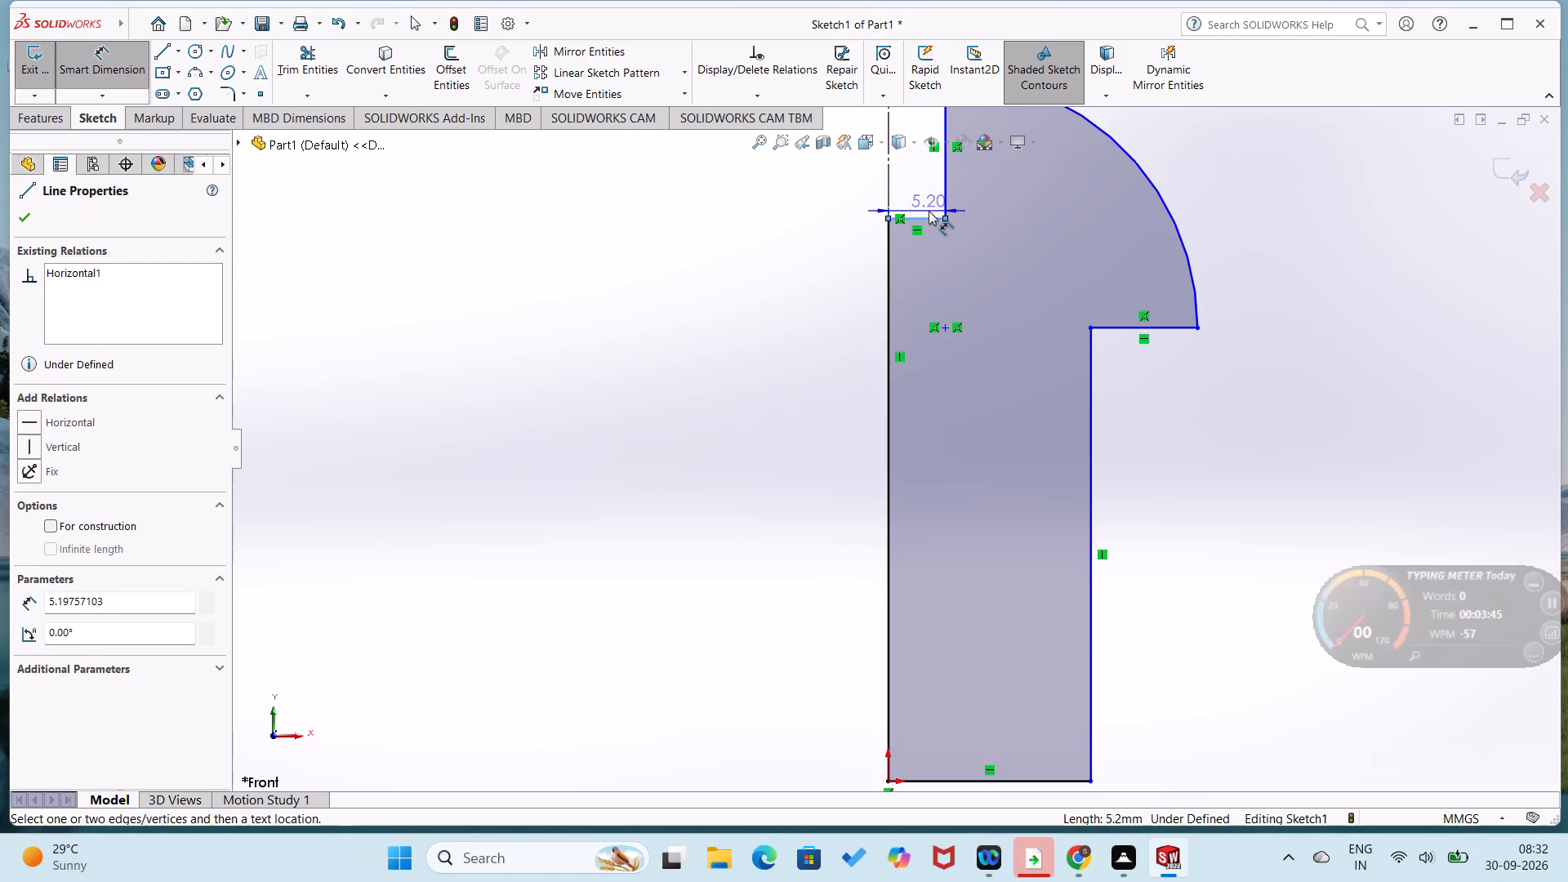
click(929, 209)
key(3)
key(Return)
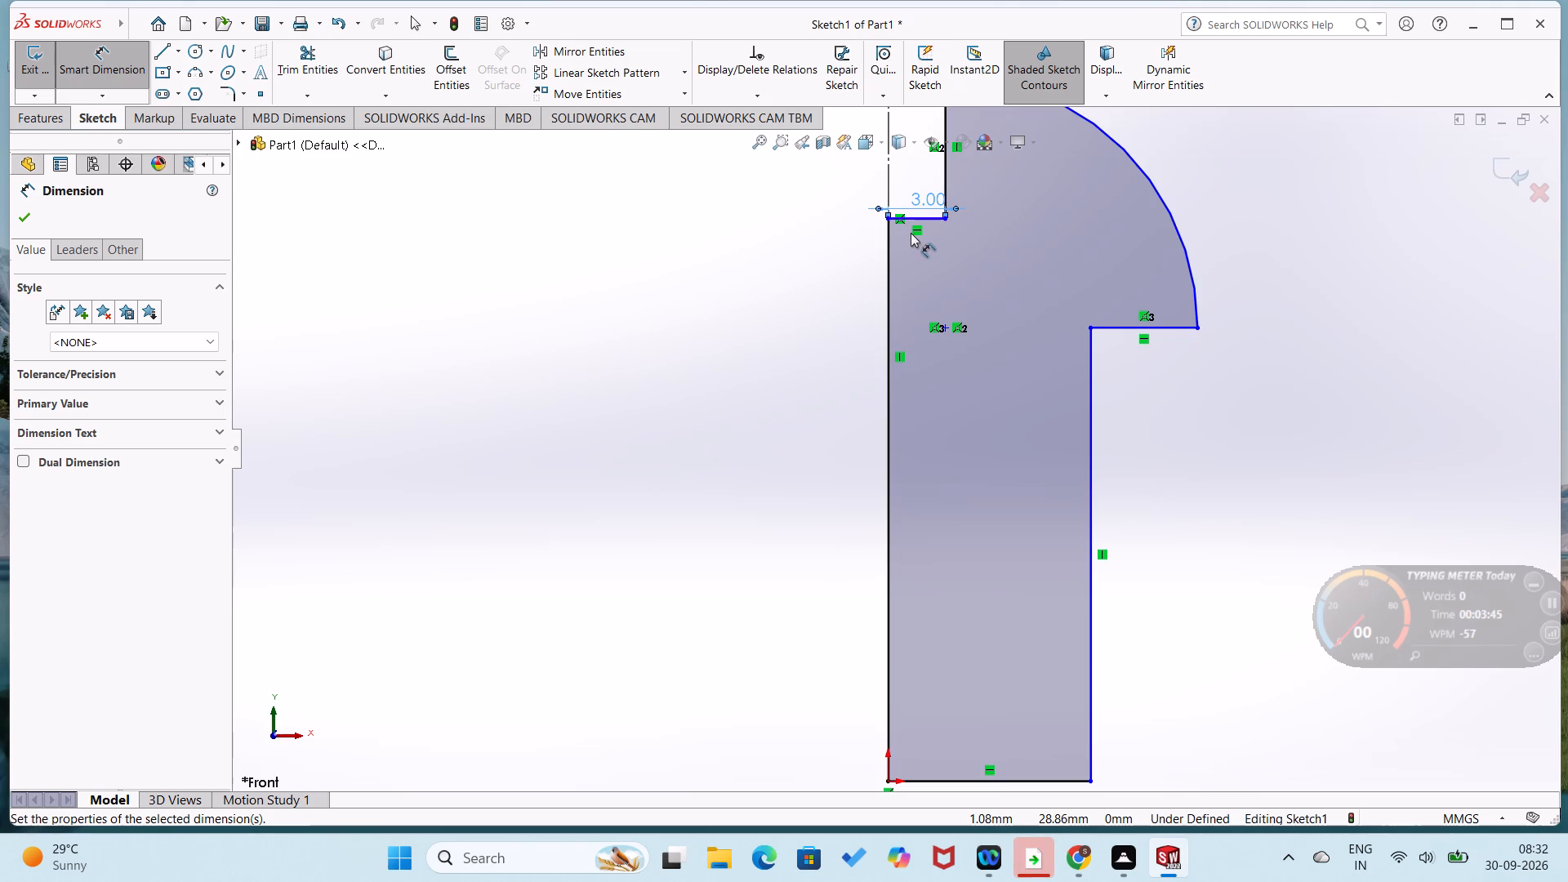
Dimension the head's rounded arc with a 15 mm radius.
scroll(1200, 28, up, 2)
scroll(1175, 294, up, 1)
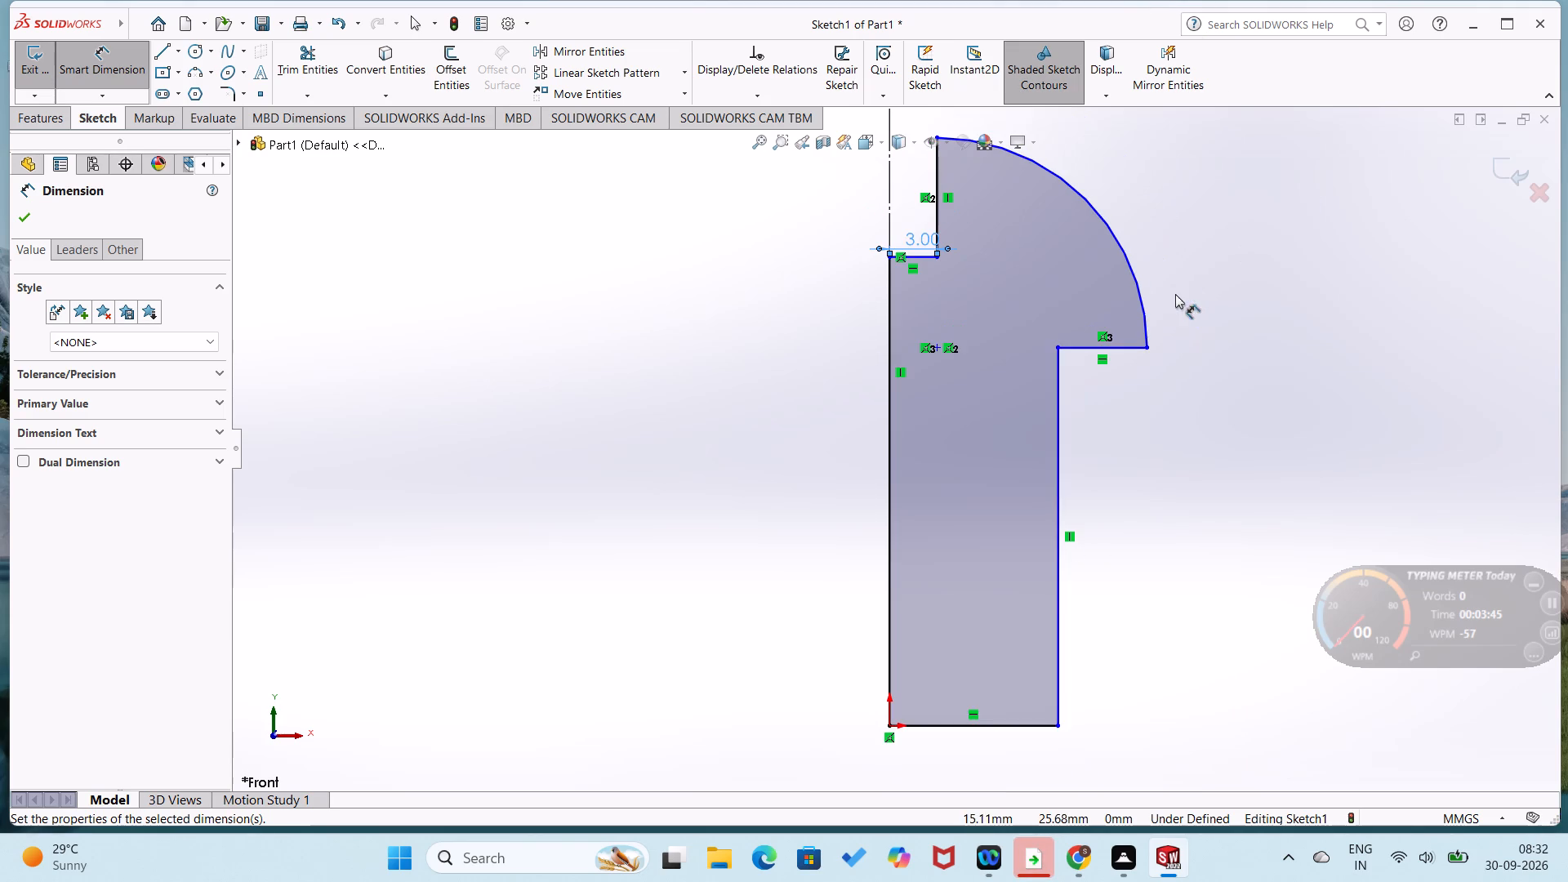
click(1134, 265)
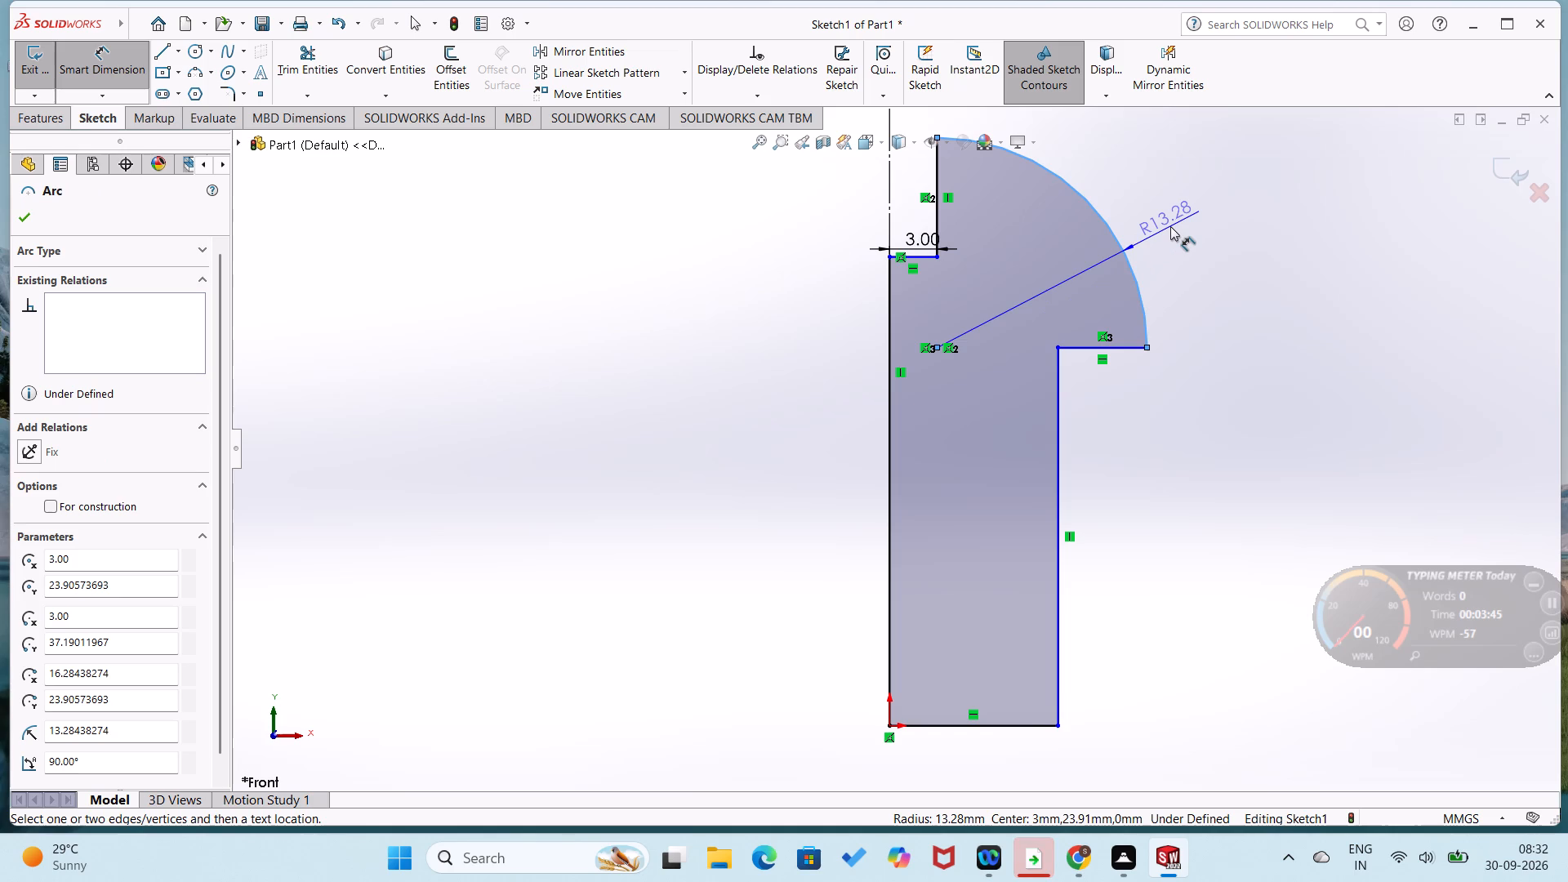
click(1170, 226)
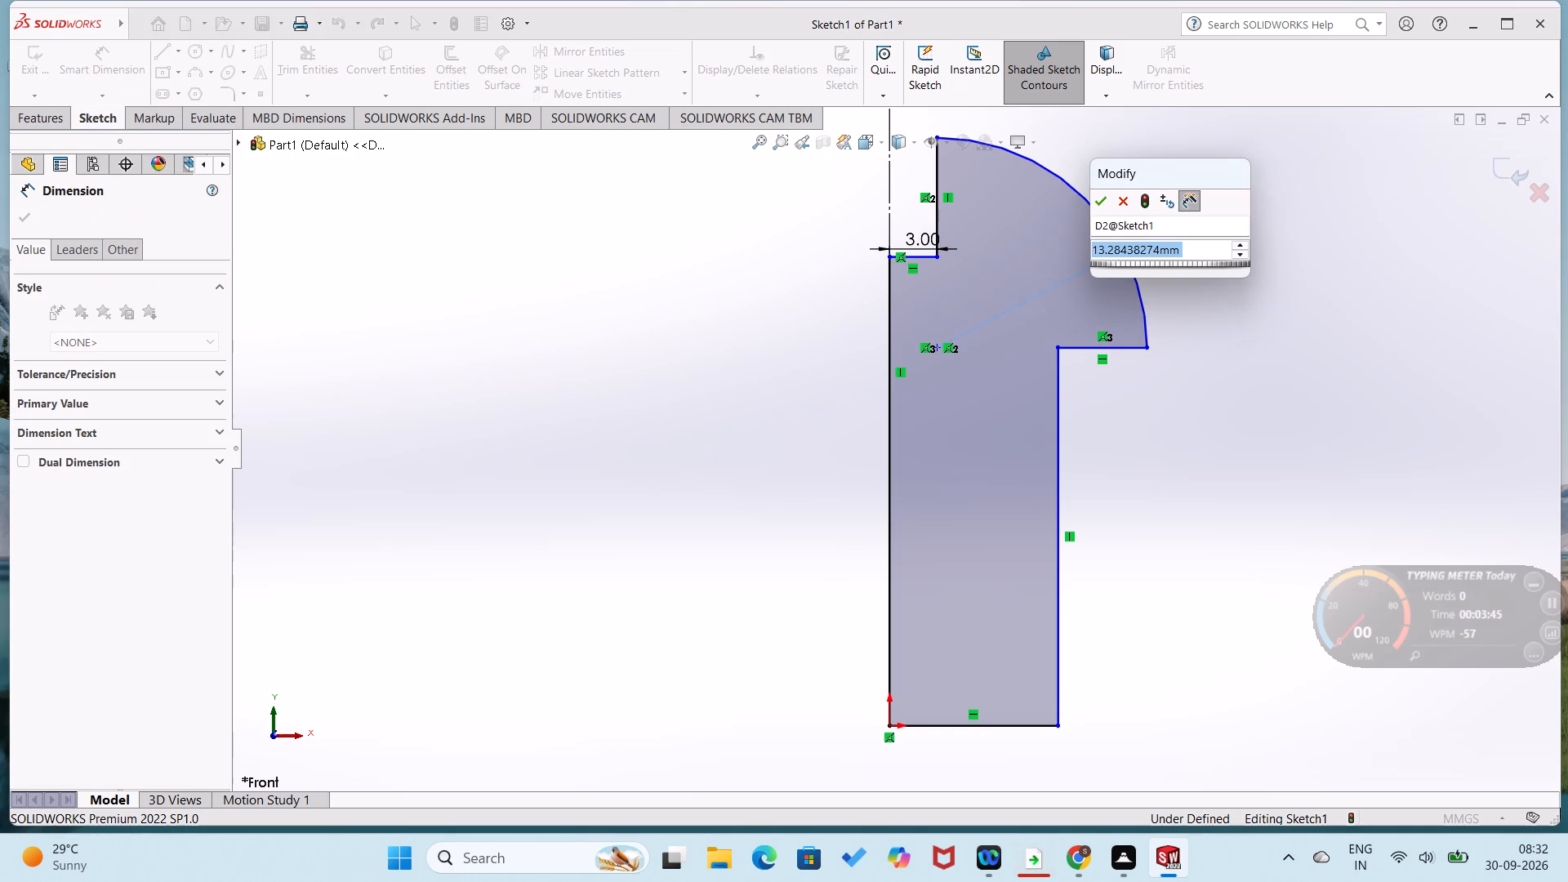
text(15)
key(Return)
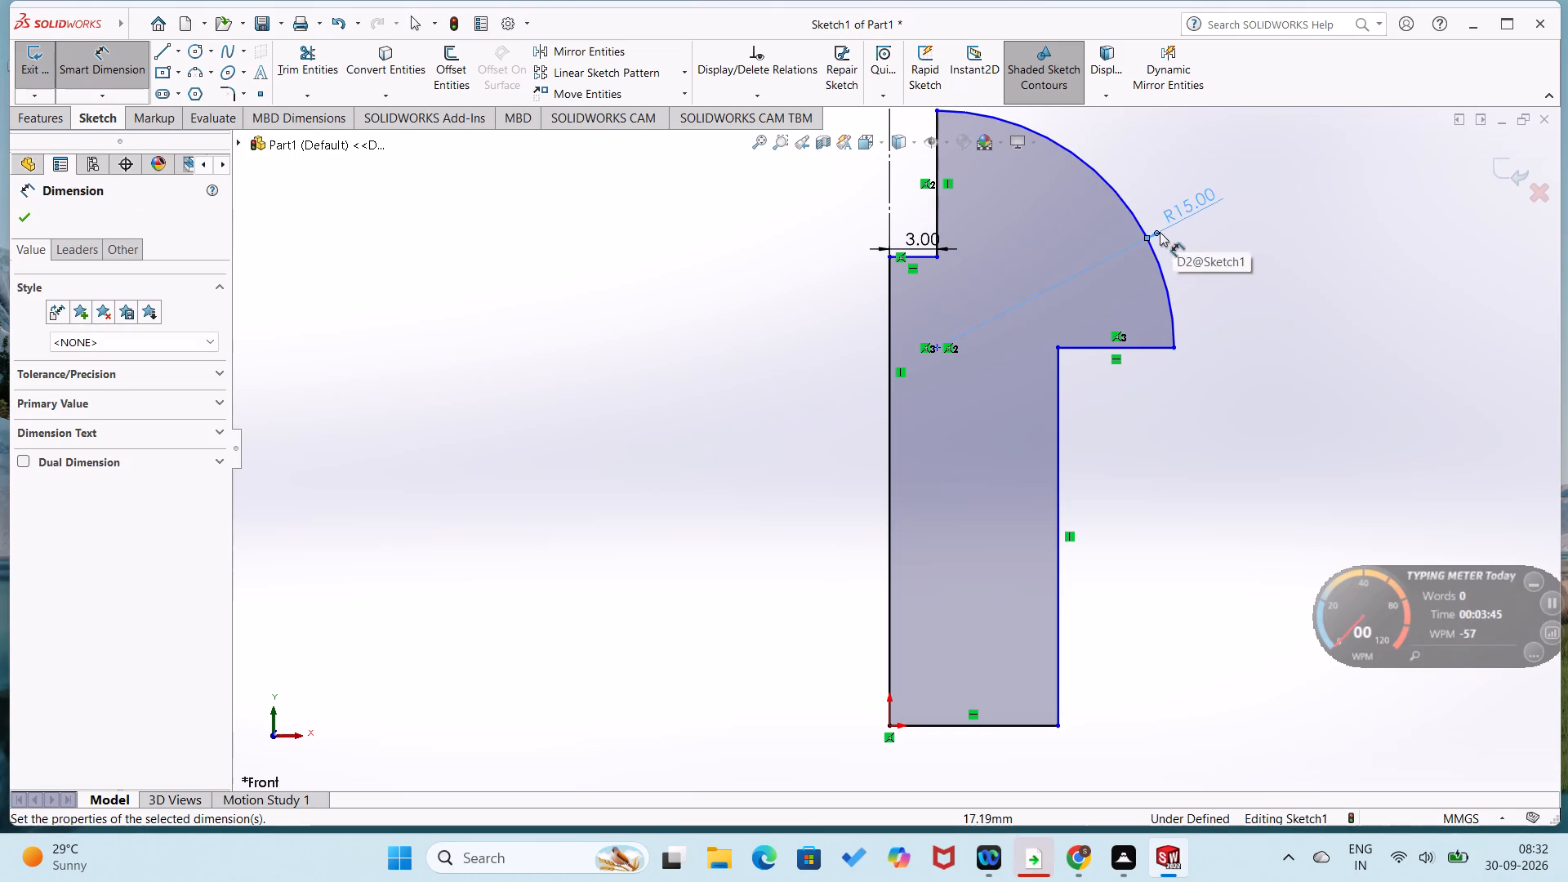
click(1281, 428)
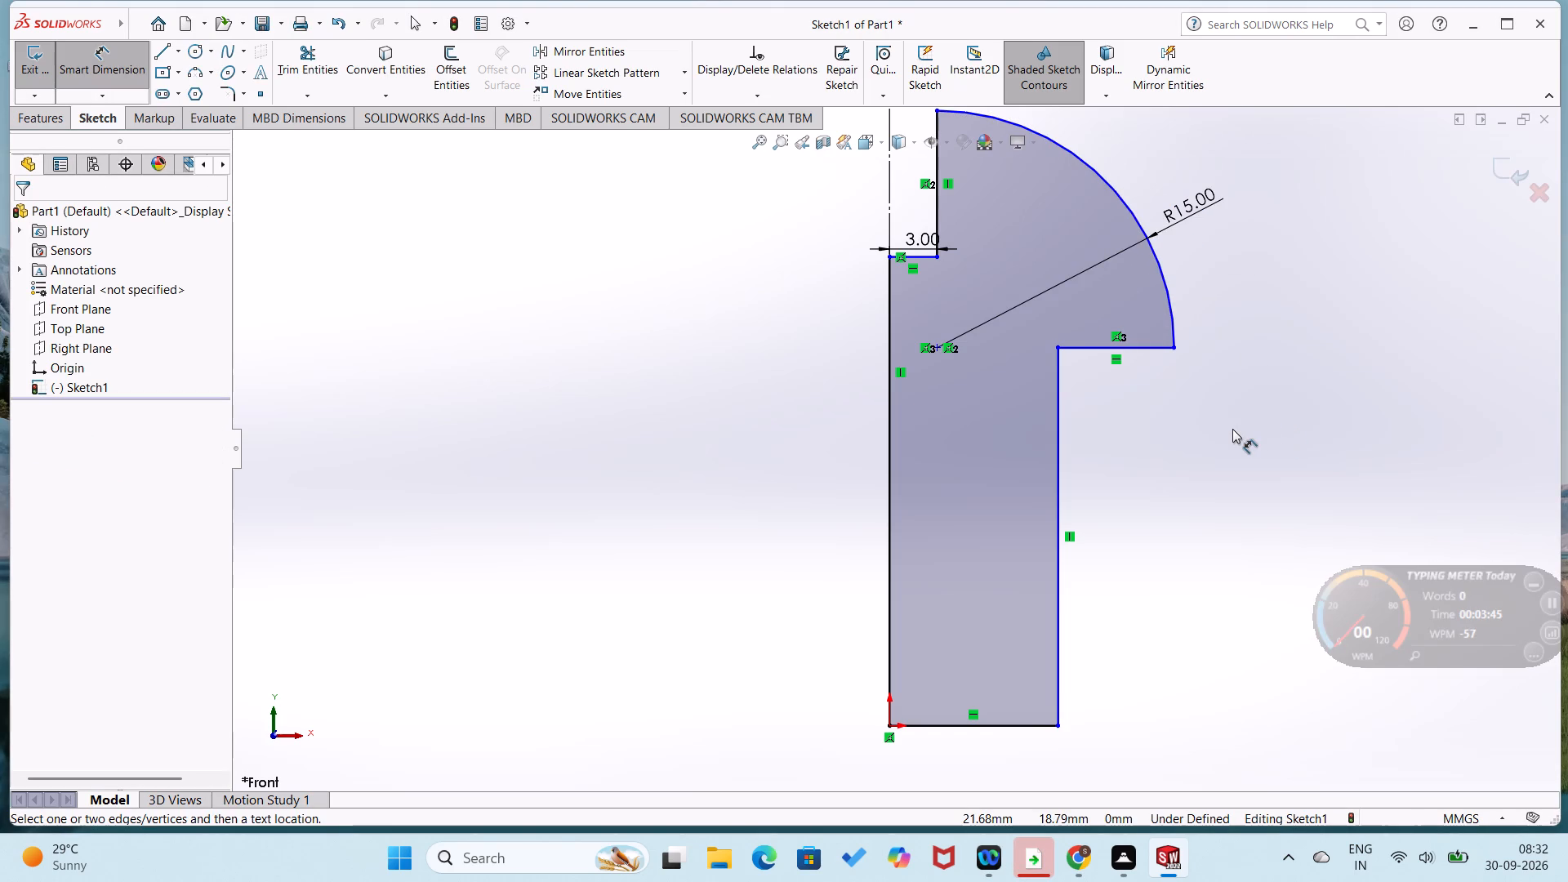
Dimension the shank's width between its inner and outer vertical lines as 10 mm.
click(889, 626)
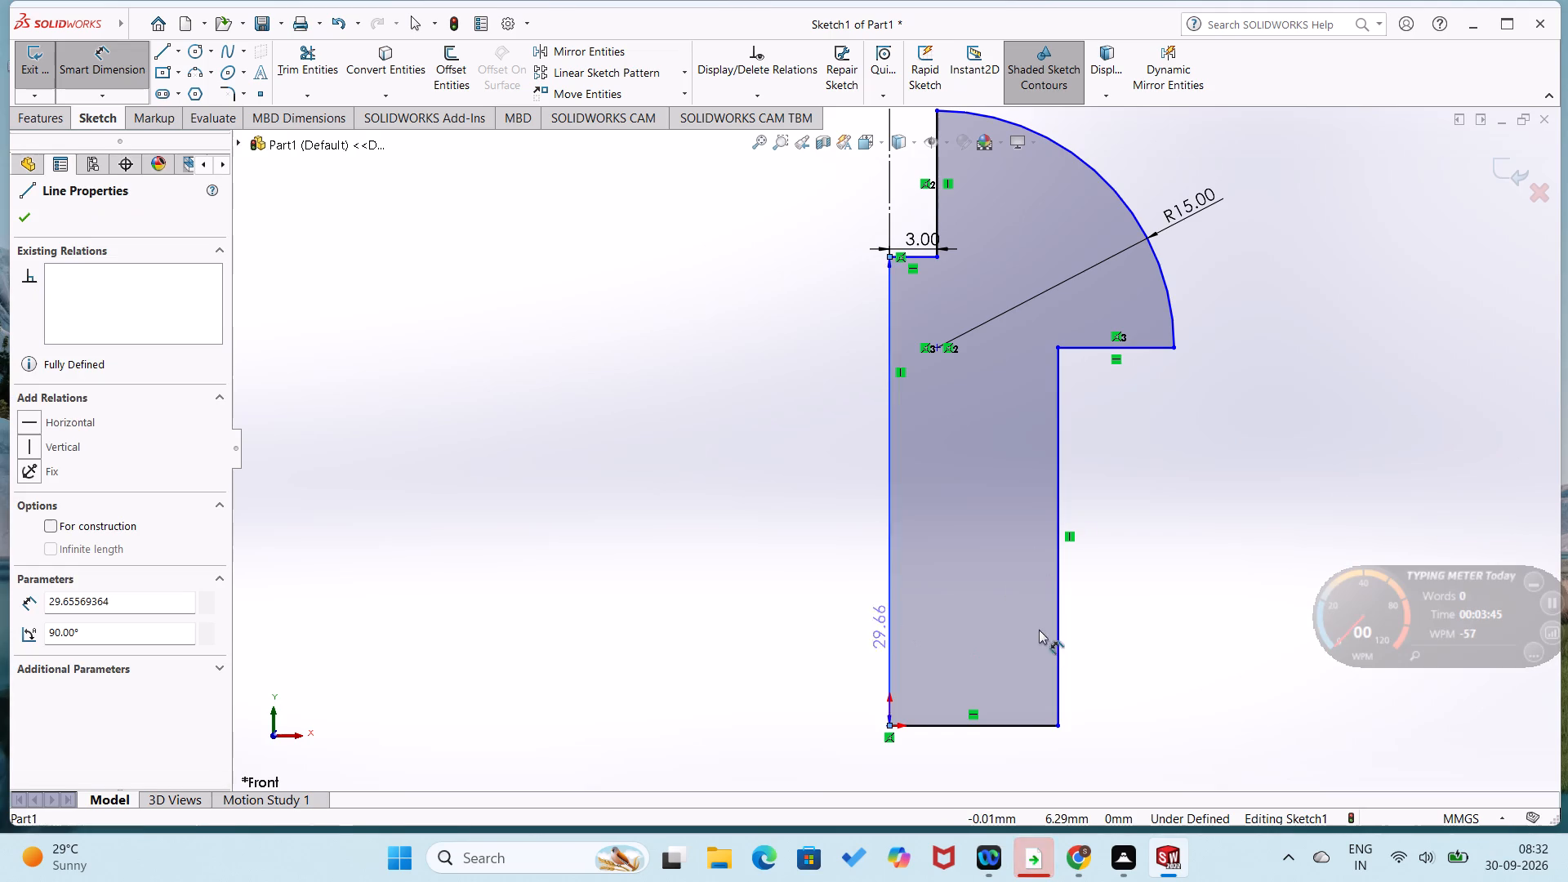
click(1053, 627)
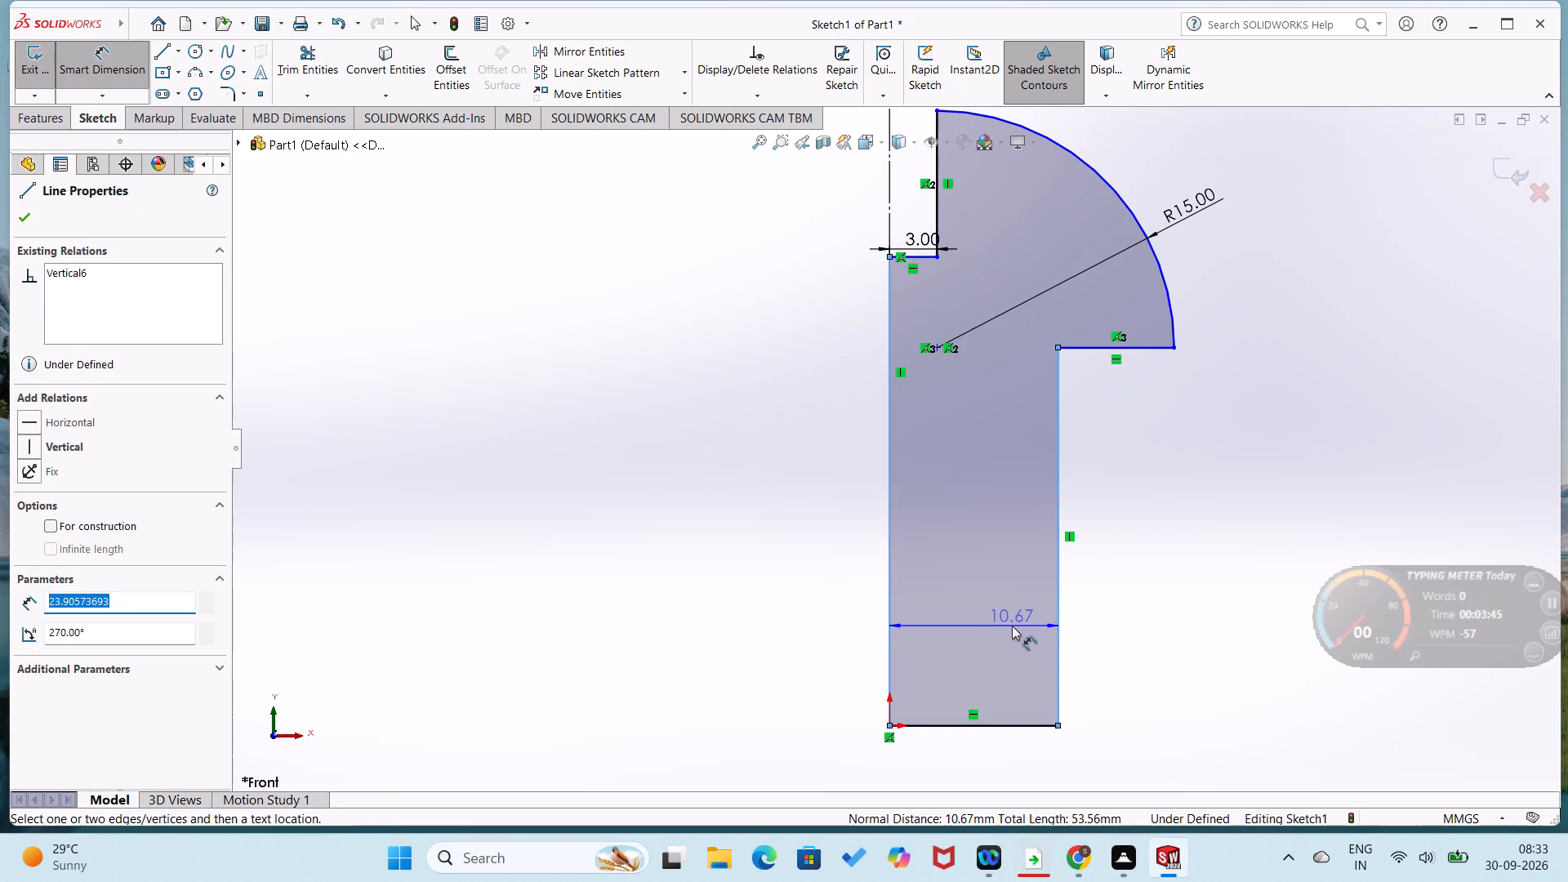
click(1012, 626)
key(1)
key(0)
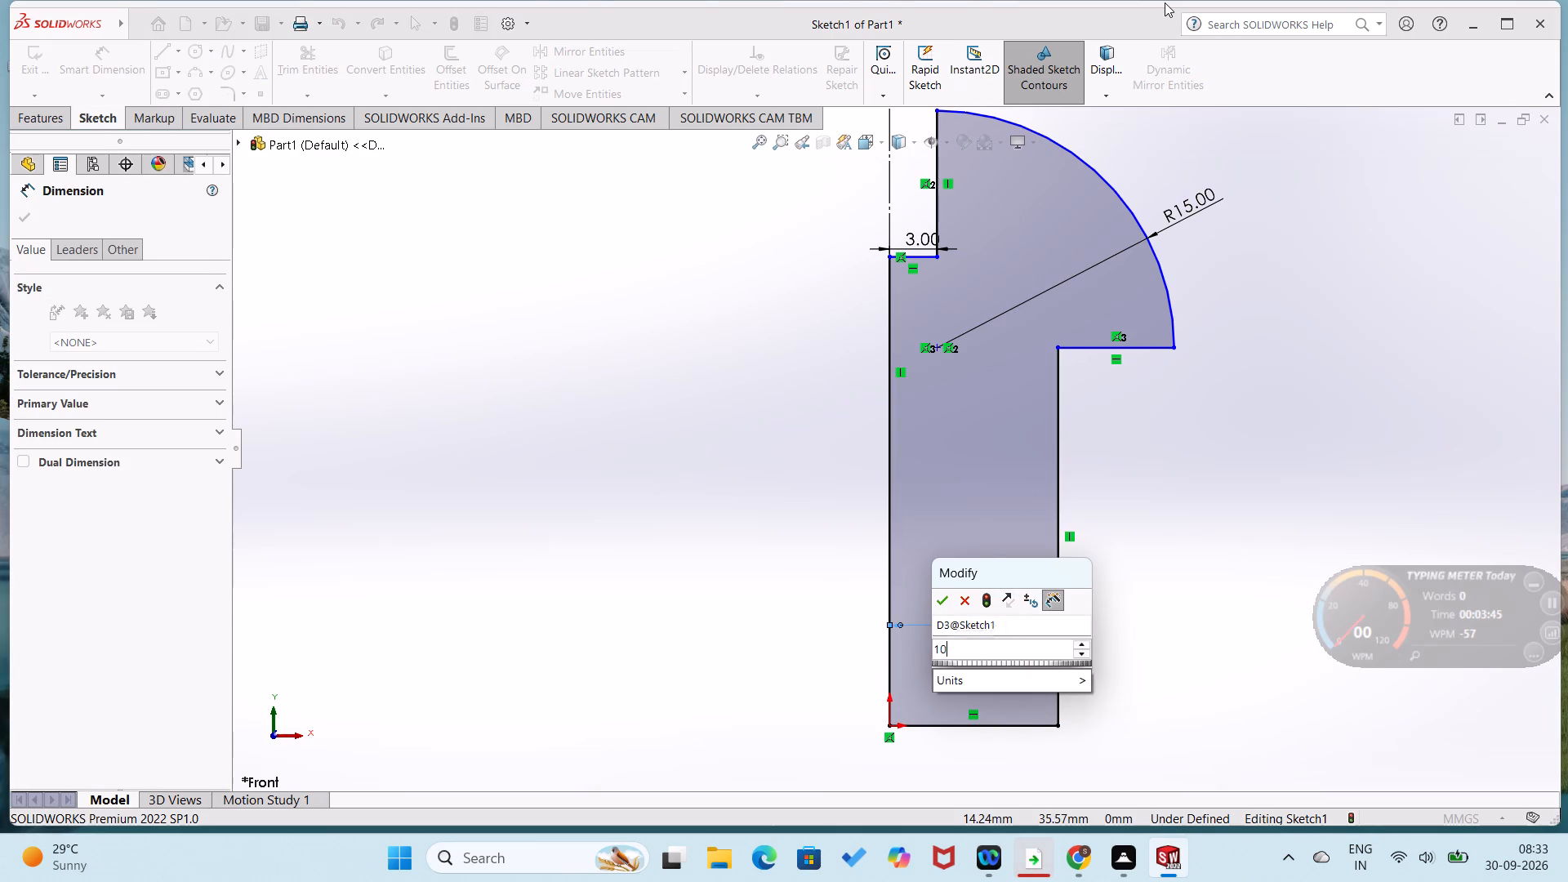
key(Return)
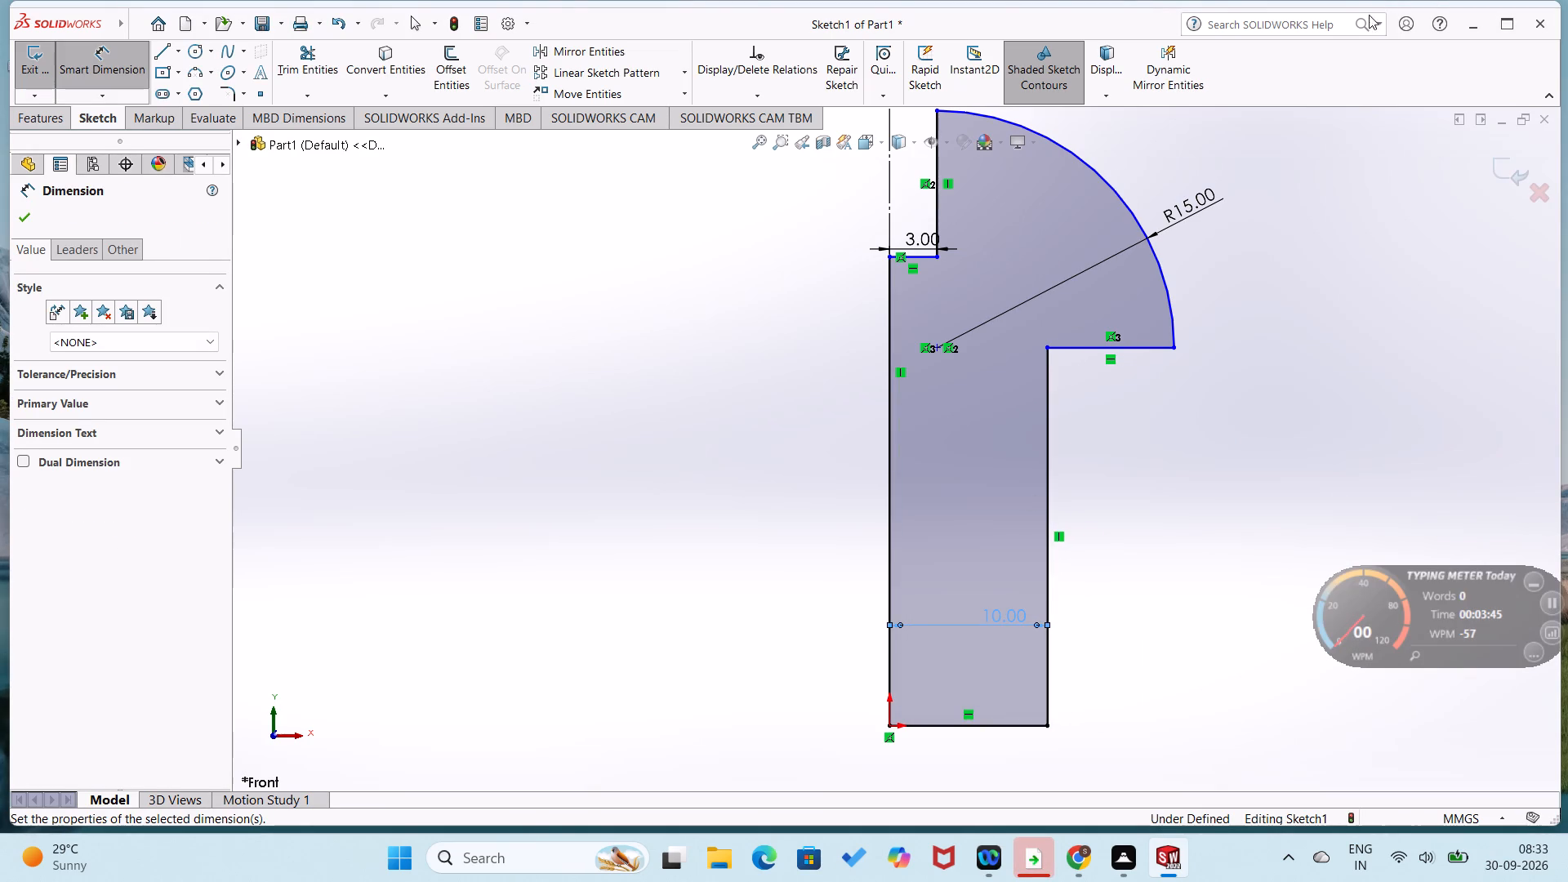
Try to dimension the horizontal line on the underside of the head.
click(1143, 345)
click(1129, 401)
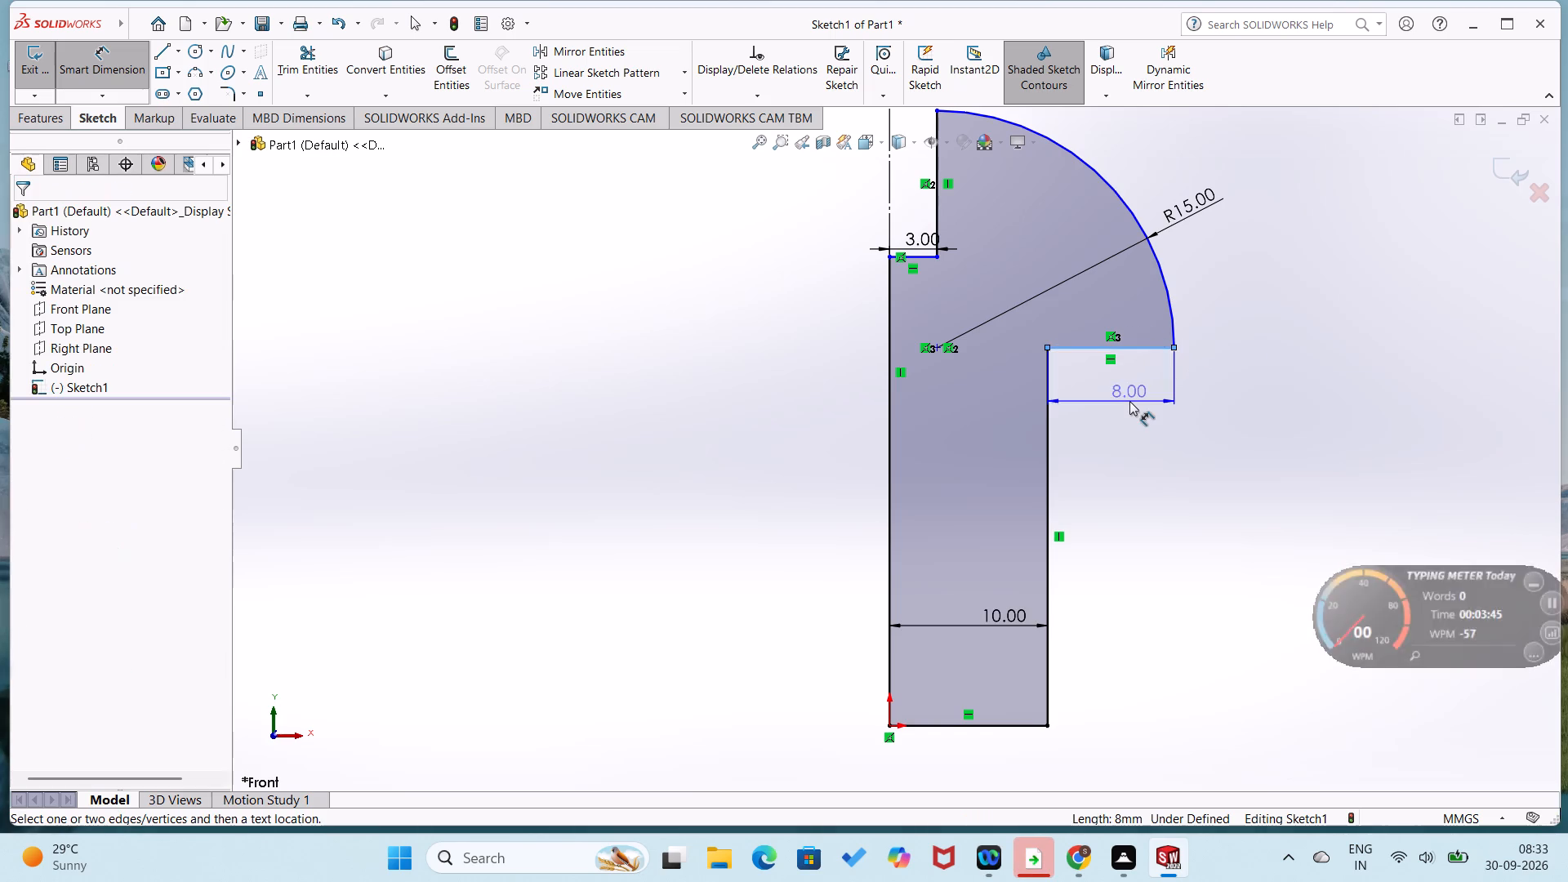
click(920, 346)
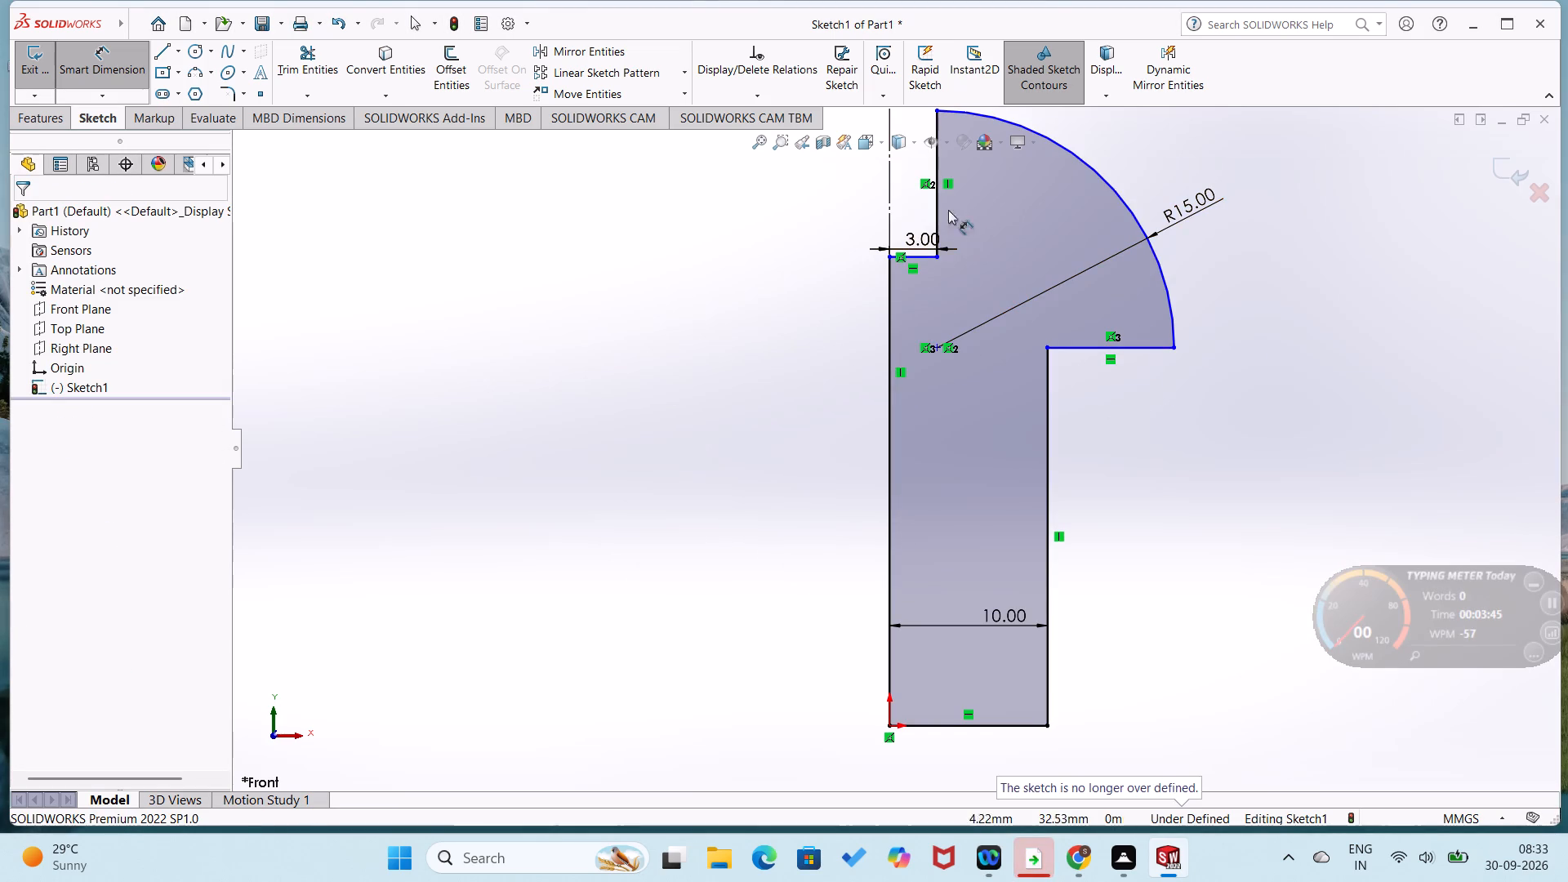
Dimension the inner vertical line from the origin up to the recess floor as 41 mm.
click(888, 330)
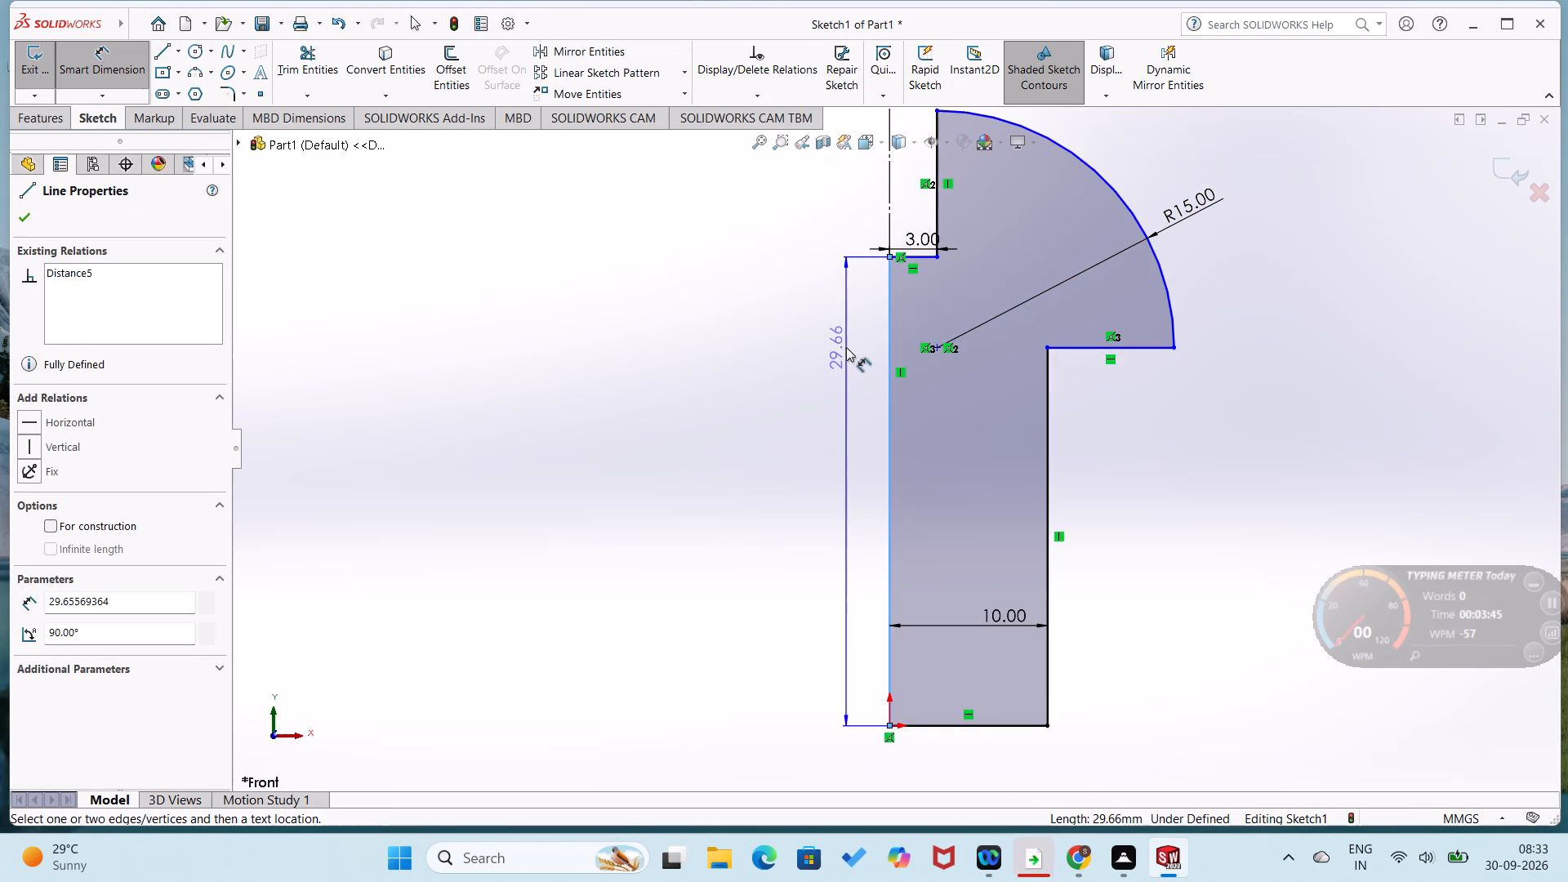
click(846, 347)
key(4)
key(1)
key(Return)
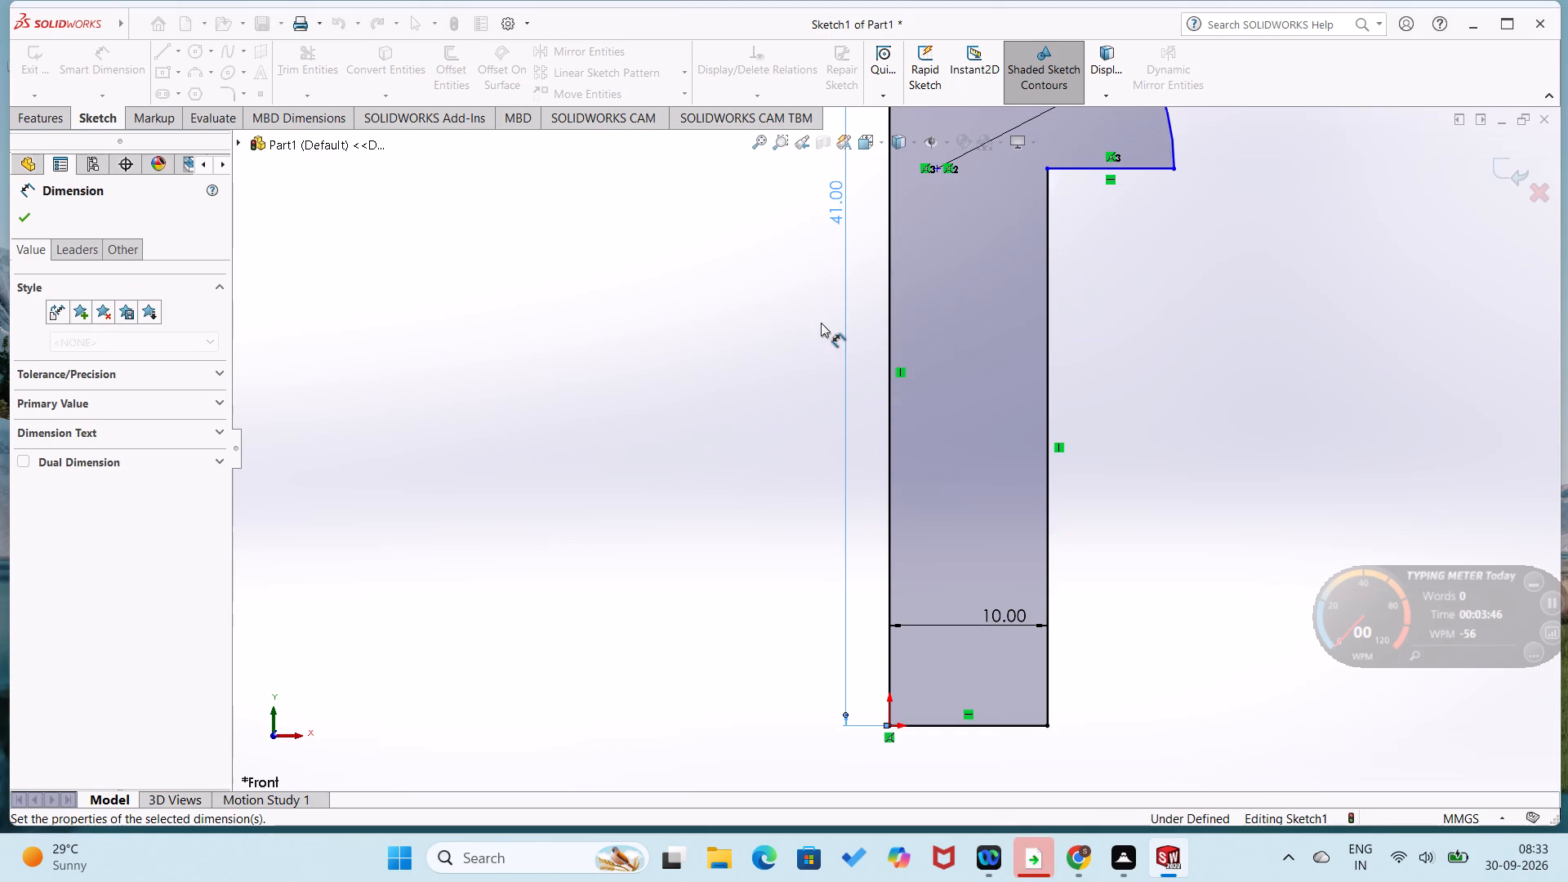
Dimension the shank's outer vertical line as 35 mm.
scroll(825, 320, up, 1)
scroll(1074, 268, up, 2)
scroll(1023, 348, down, 3)
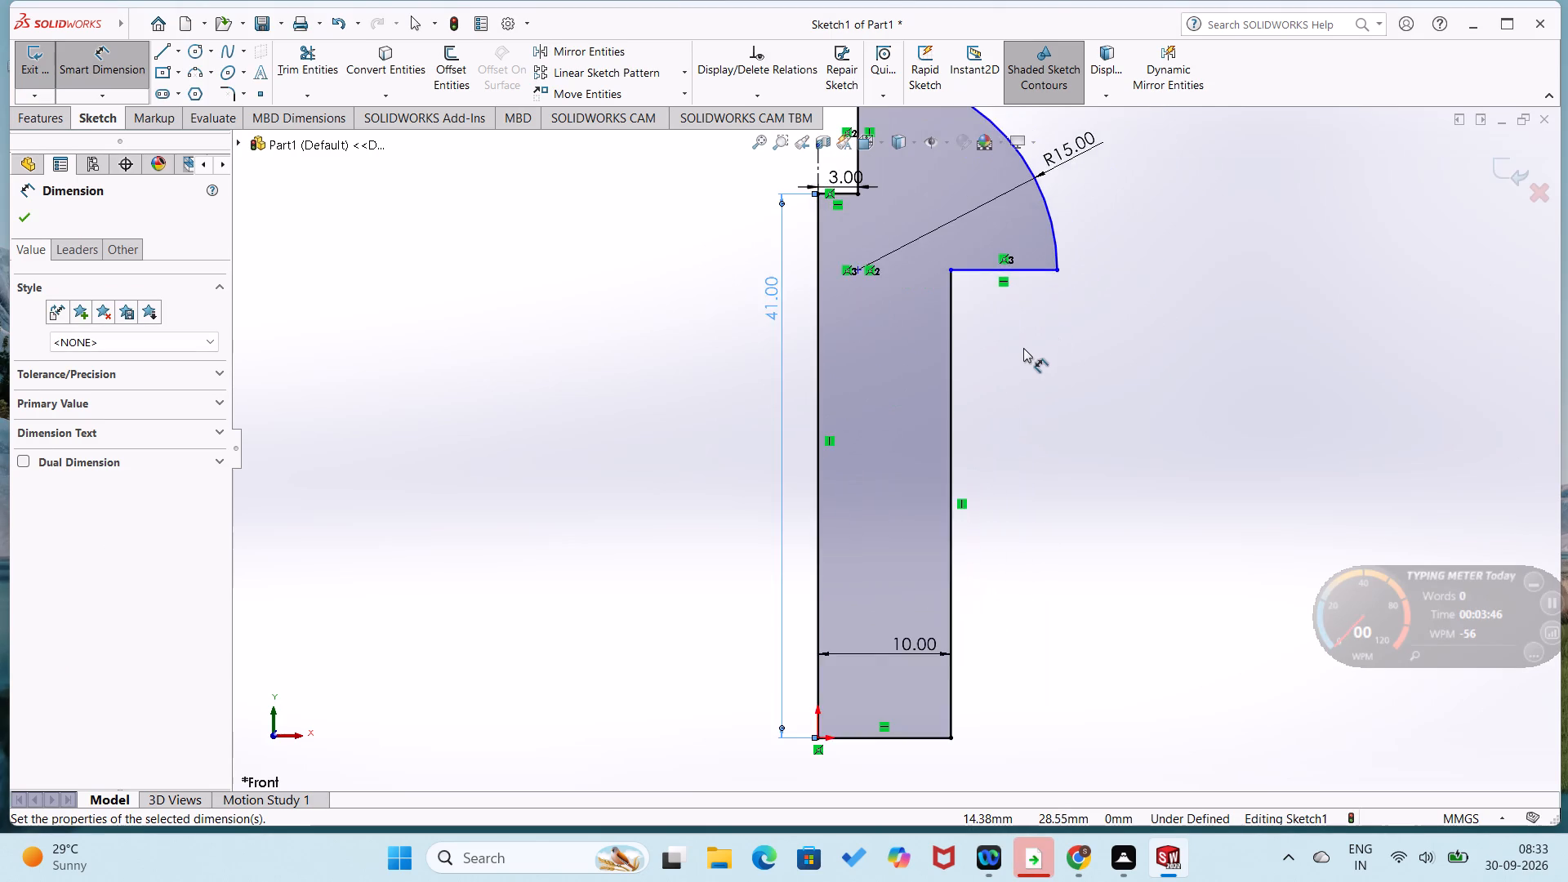
scroll(1023, 348, up, 1)
click(928, 446)
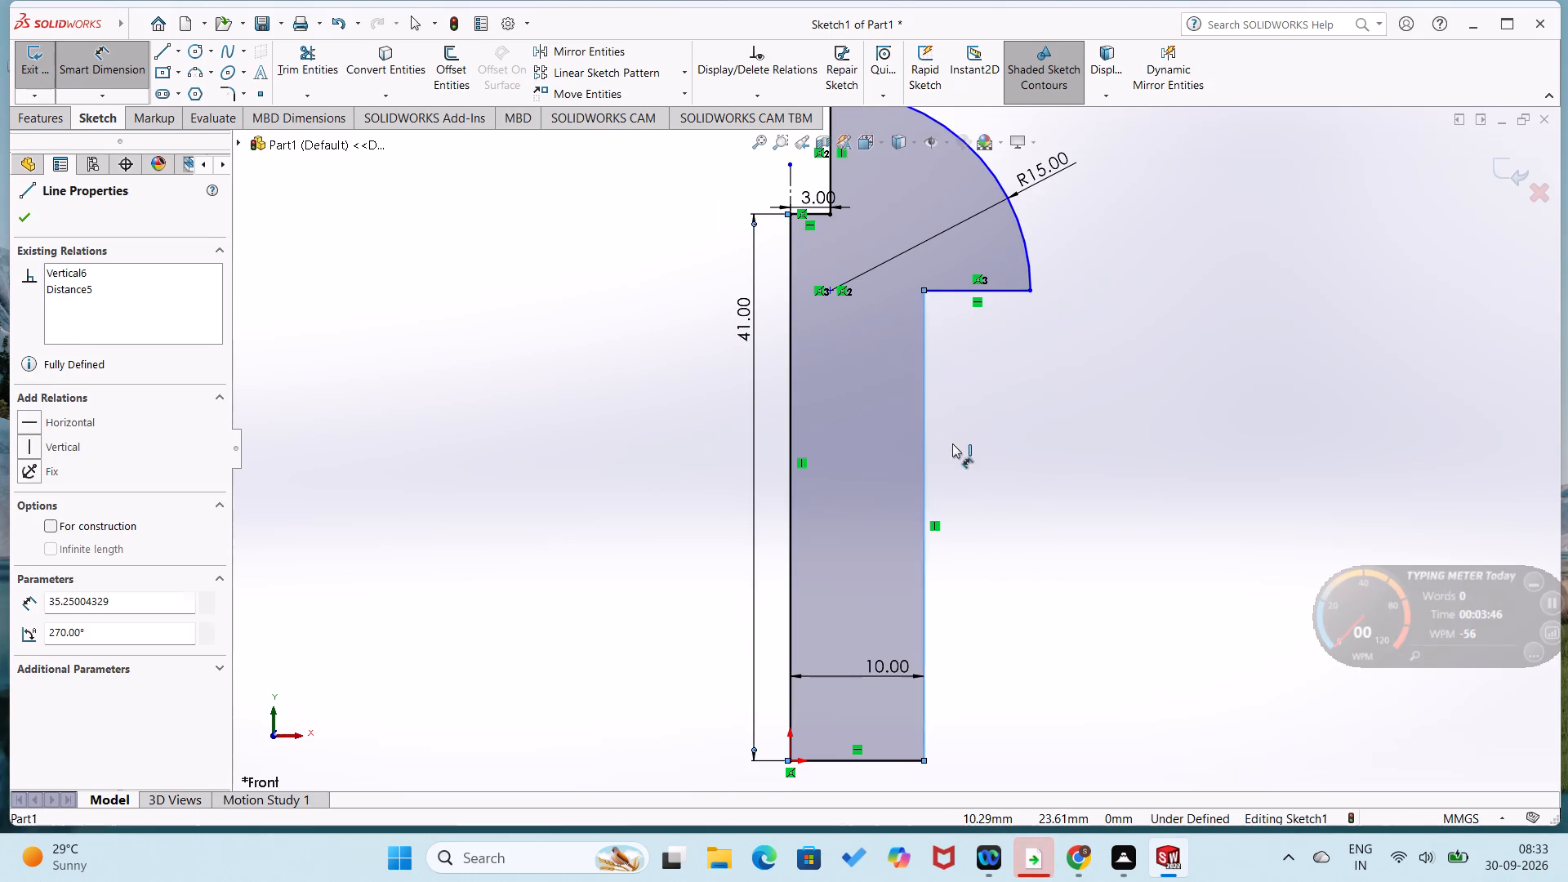
click(955, 442)
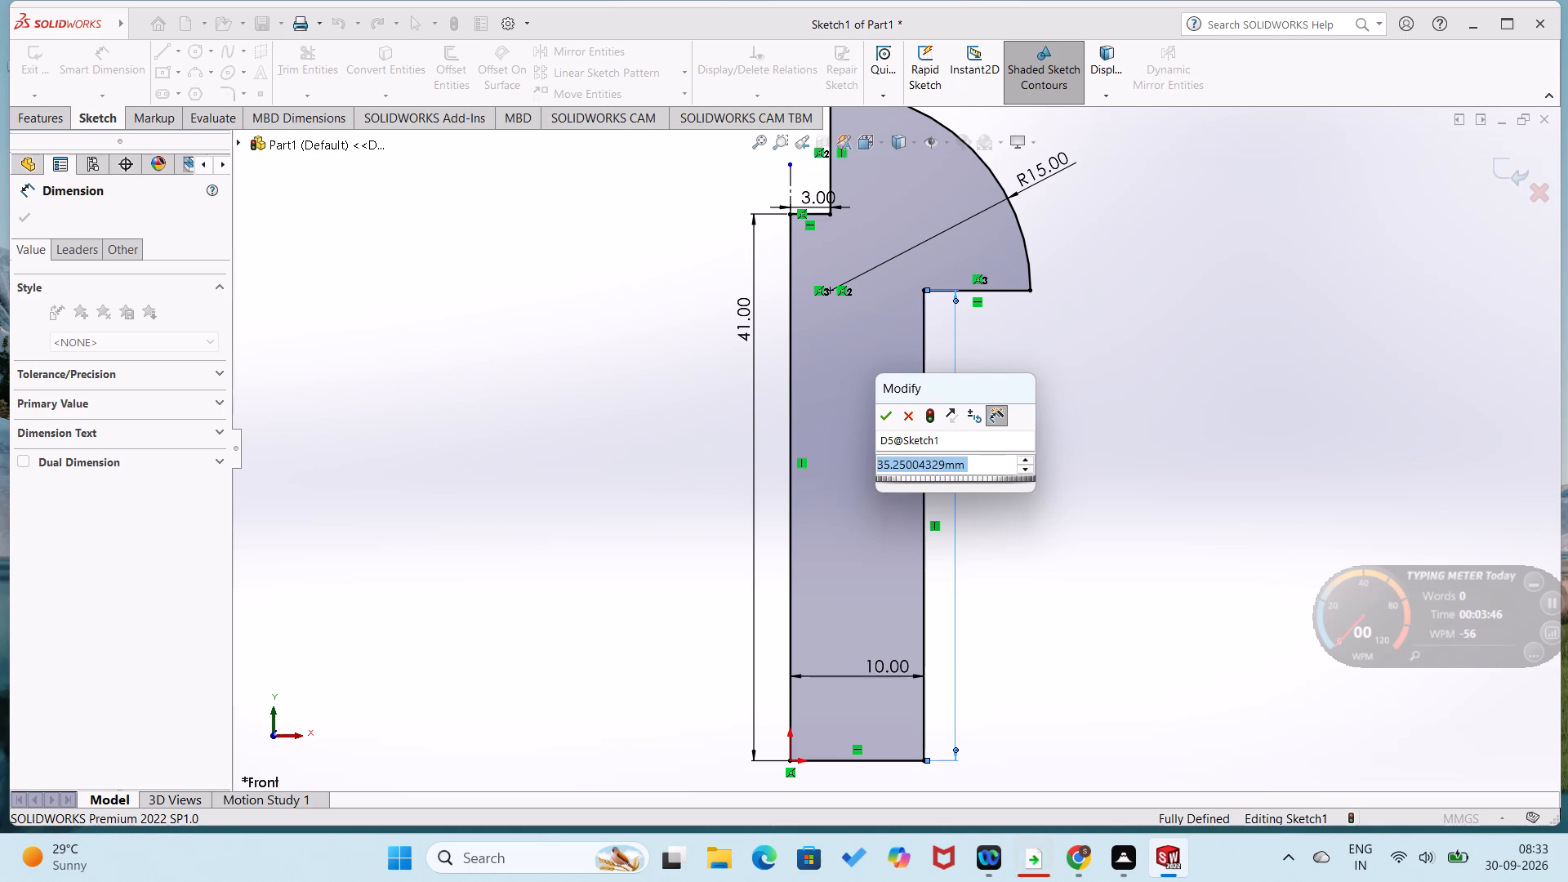
text(35)
key(Return)
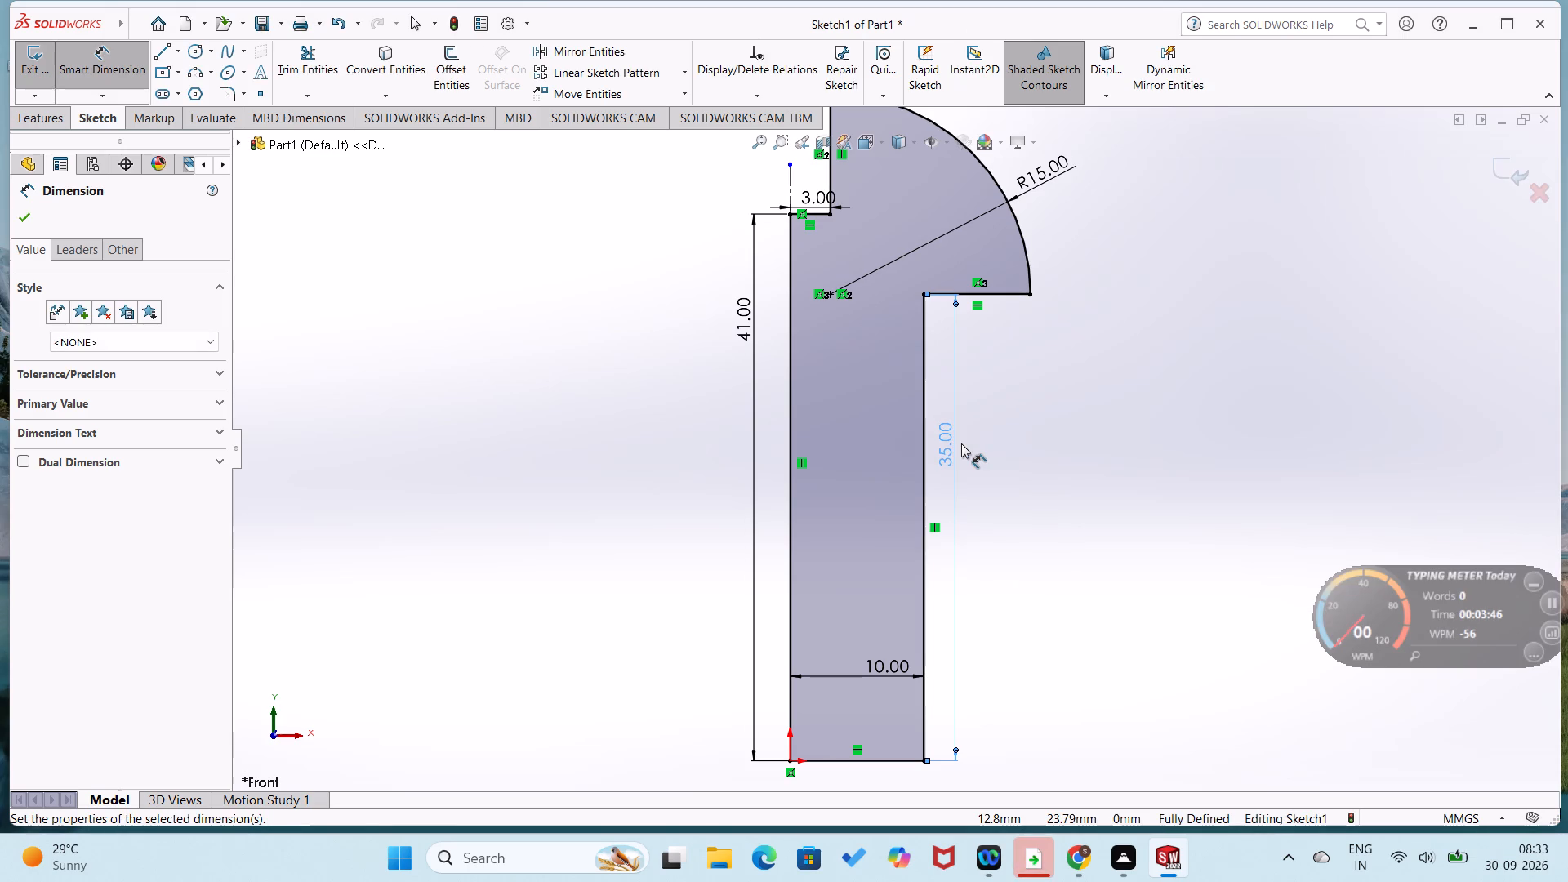
click(1064, 458)
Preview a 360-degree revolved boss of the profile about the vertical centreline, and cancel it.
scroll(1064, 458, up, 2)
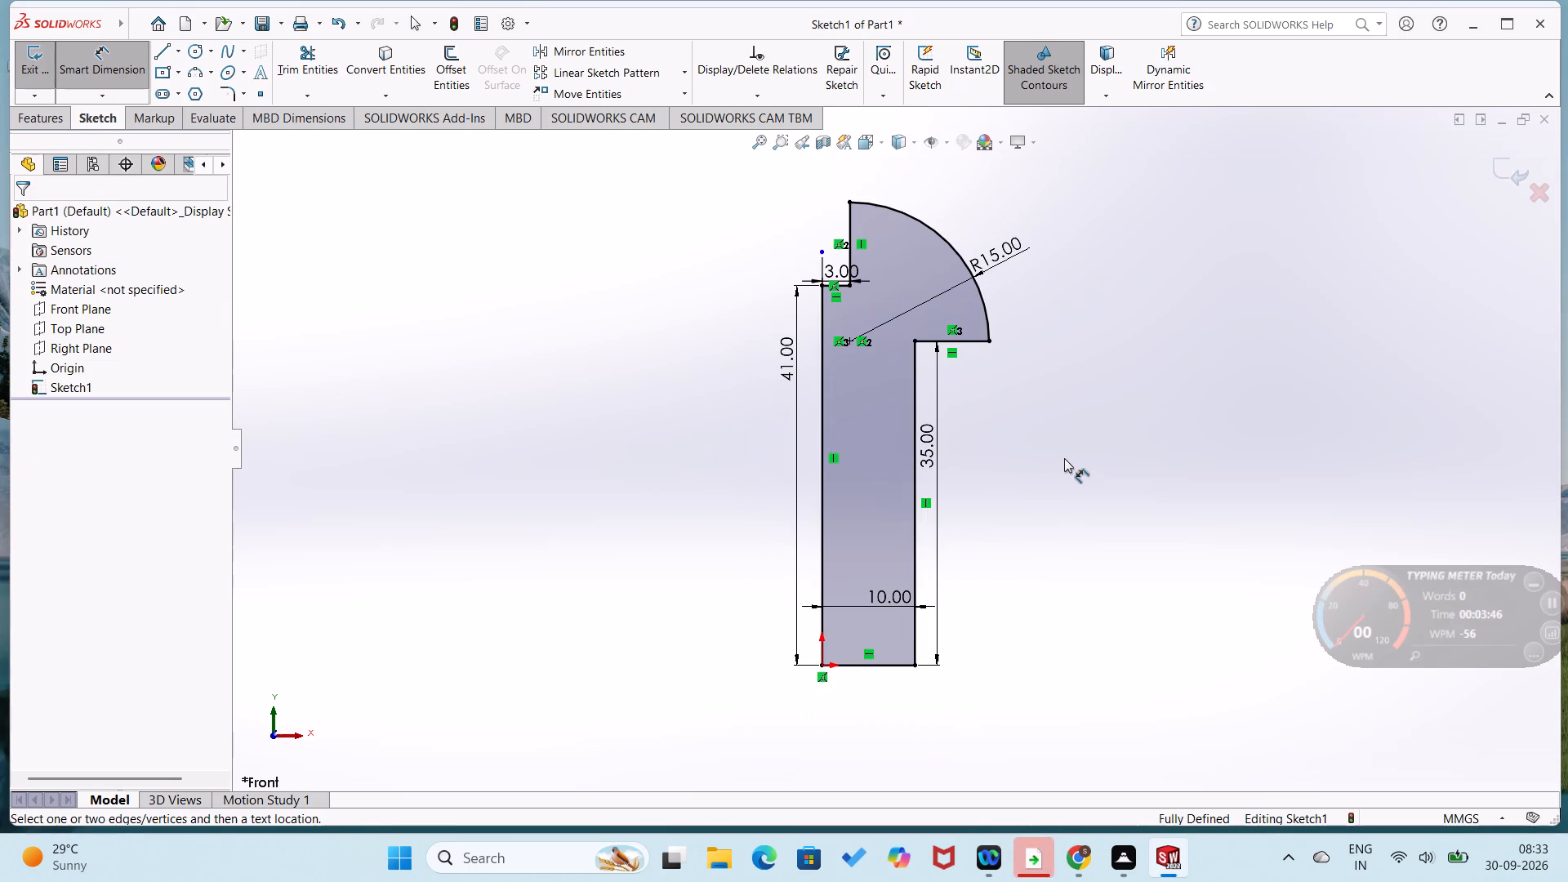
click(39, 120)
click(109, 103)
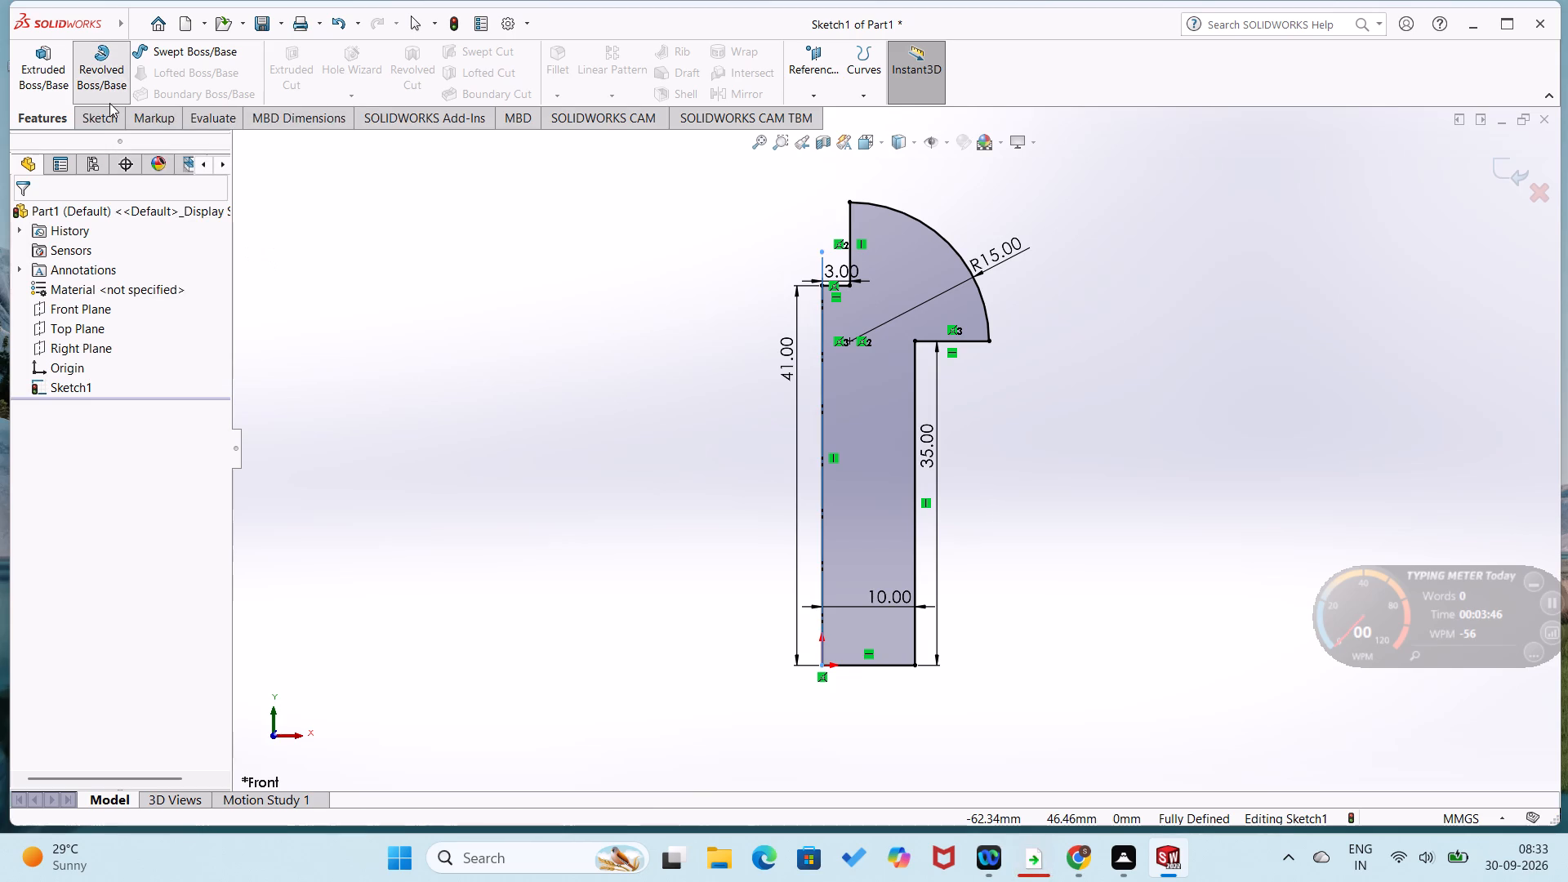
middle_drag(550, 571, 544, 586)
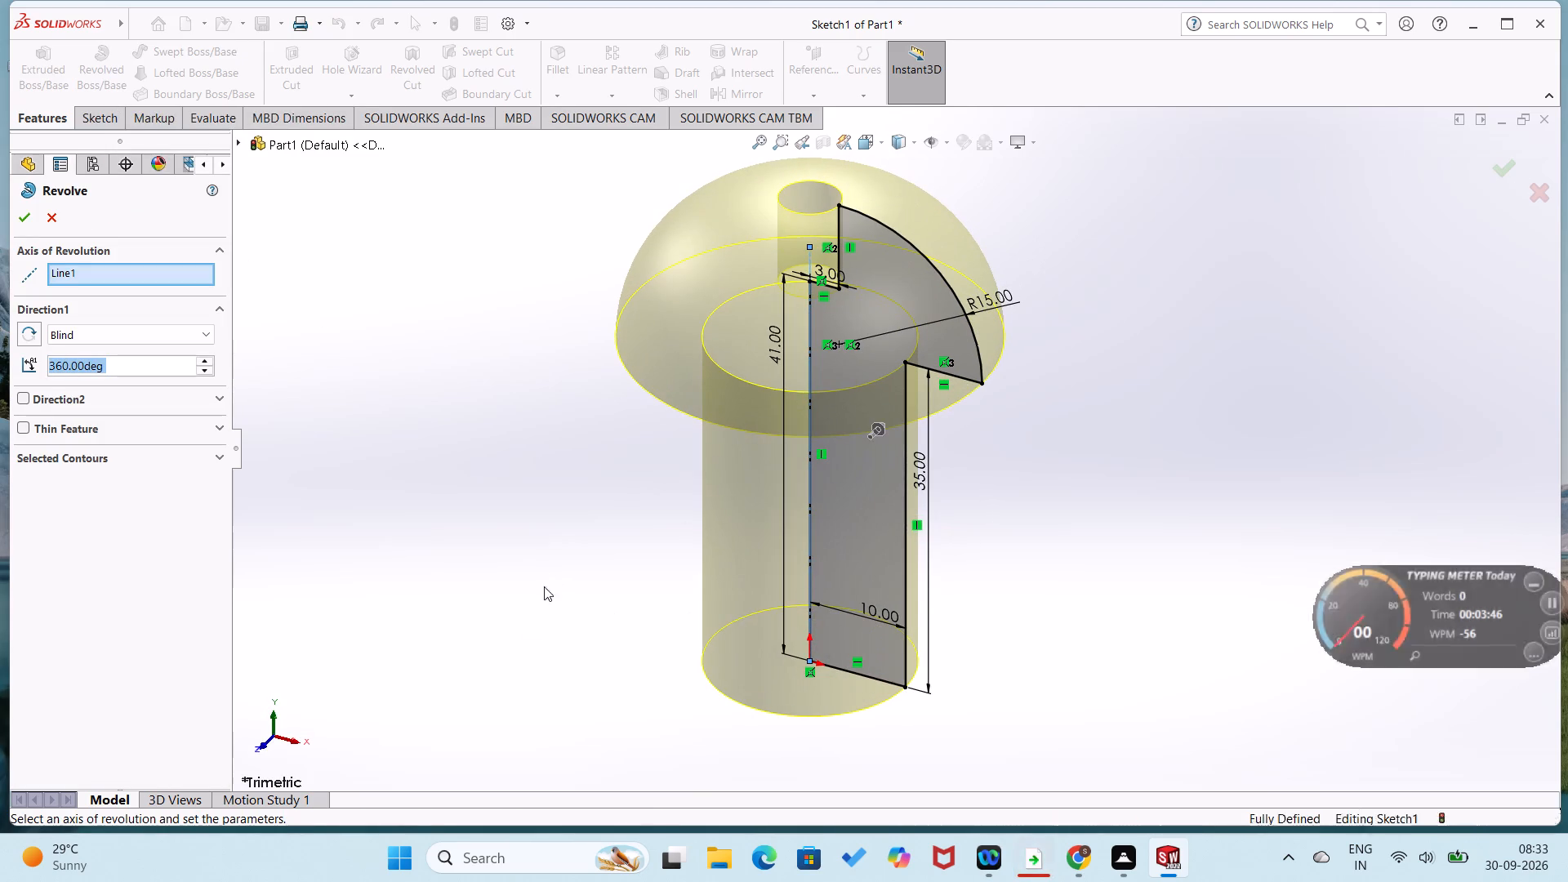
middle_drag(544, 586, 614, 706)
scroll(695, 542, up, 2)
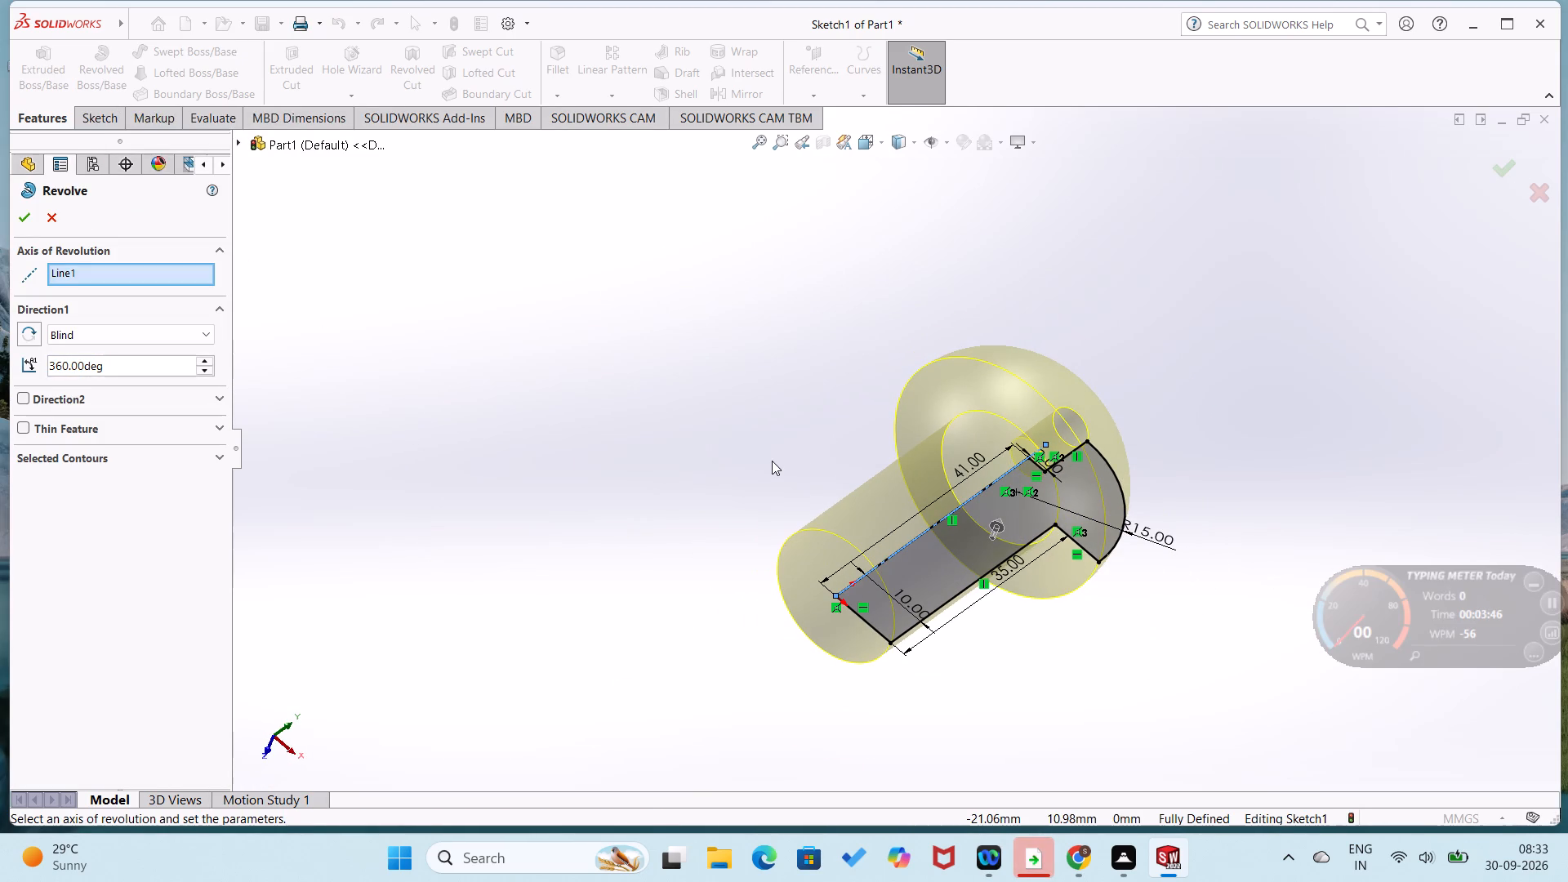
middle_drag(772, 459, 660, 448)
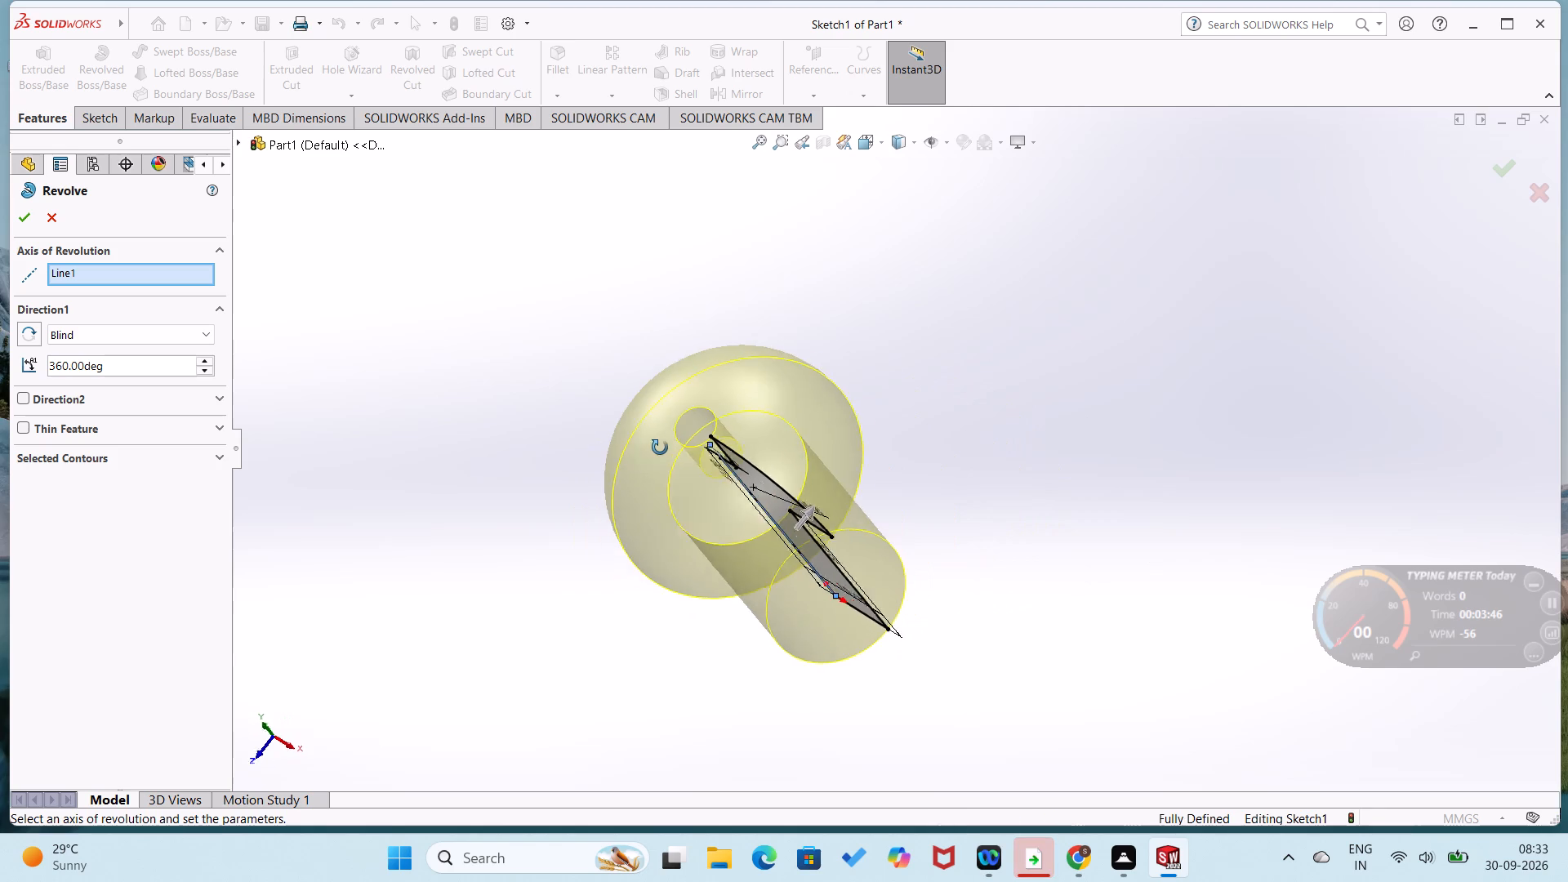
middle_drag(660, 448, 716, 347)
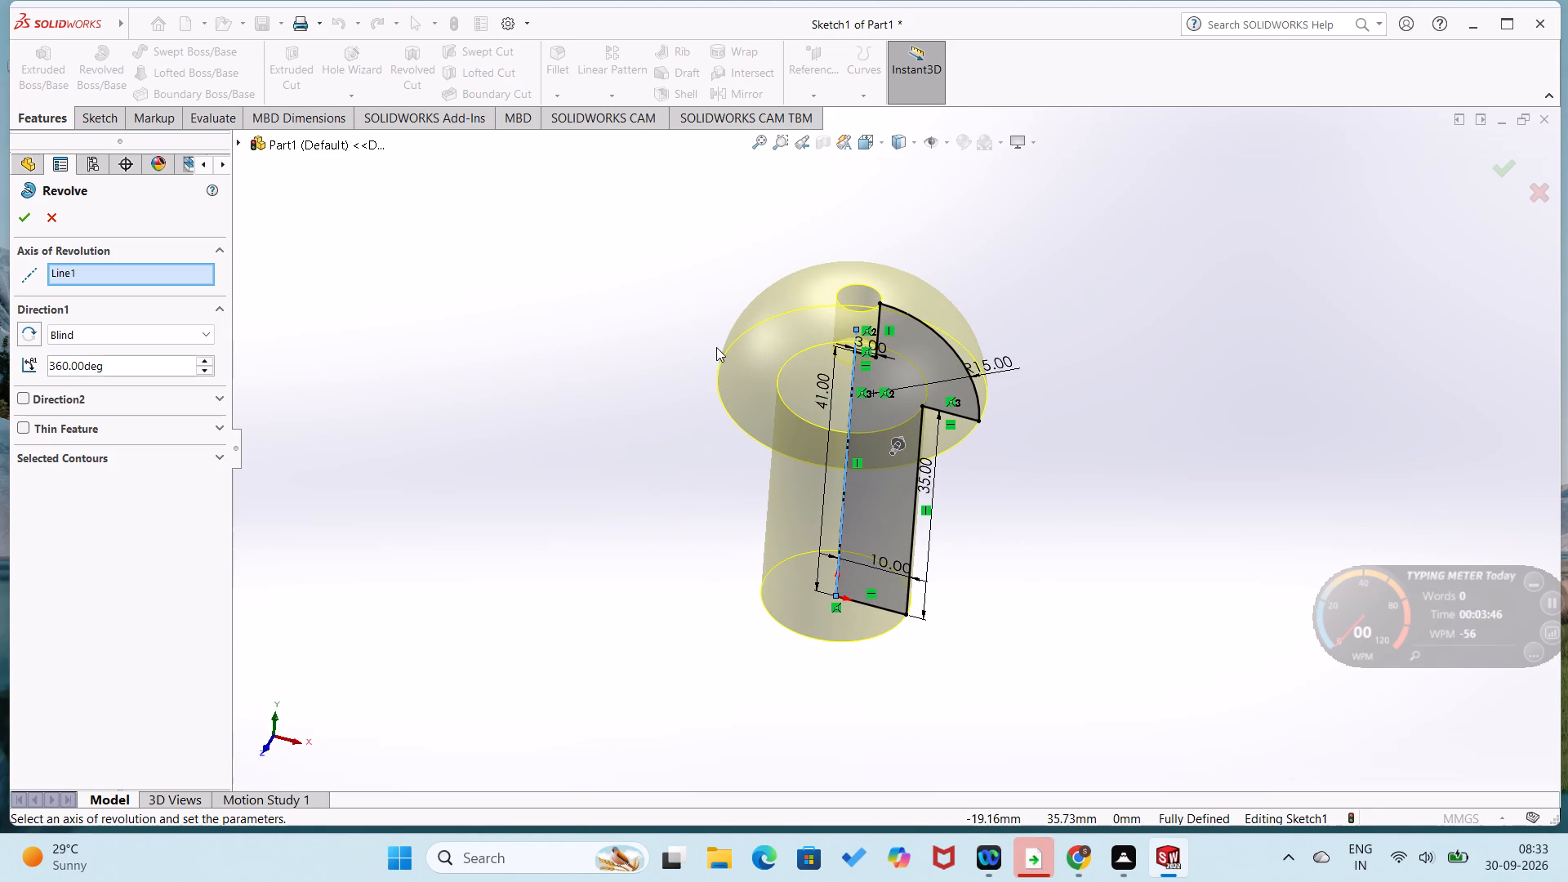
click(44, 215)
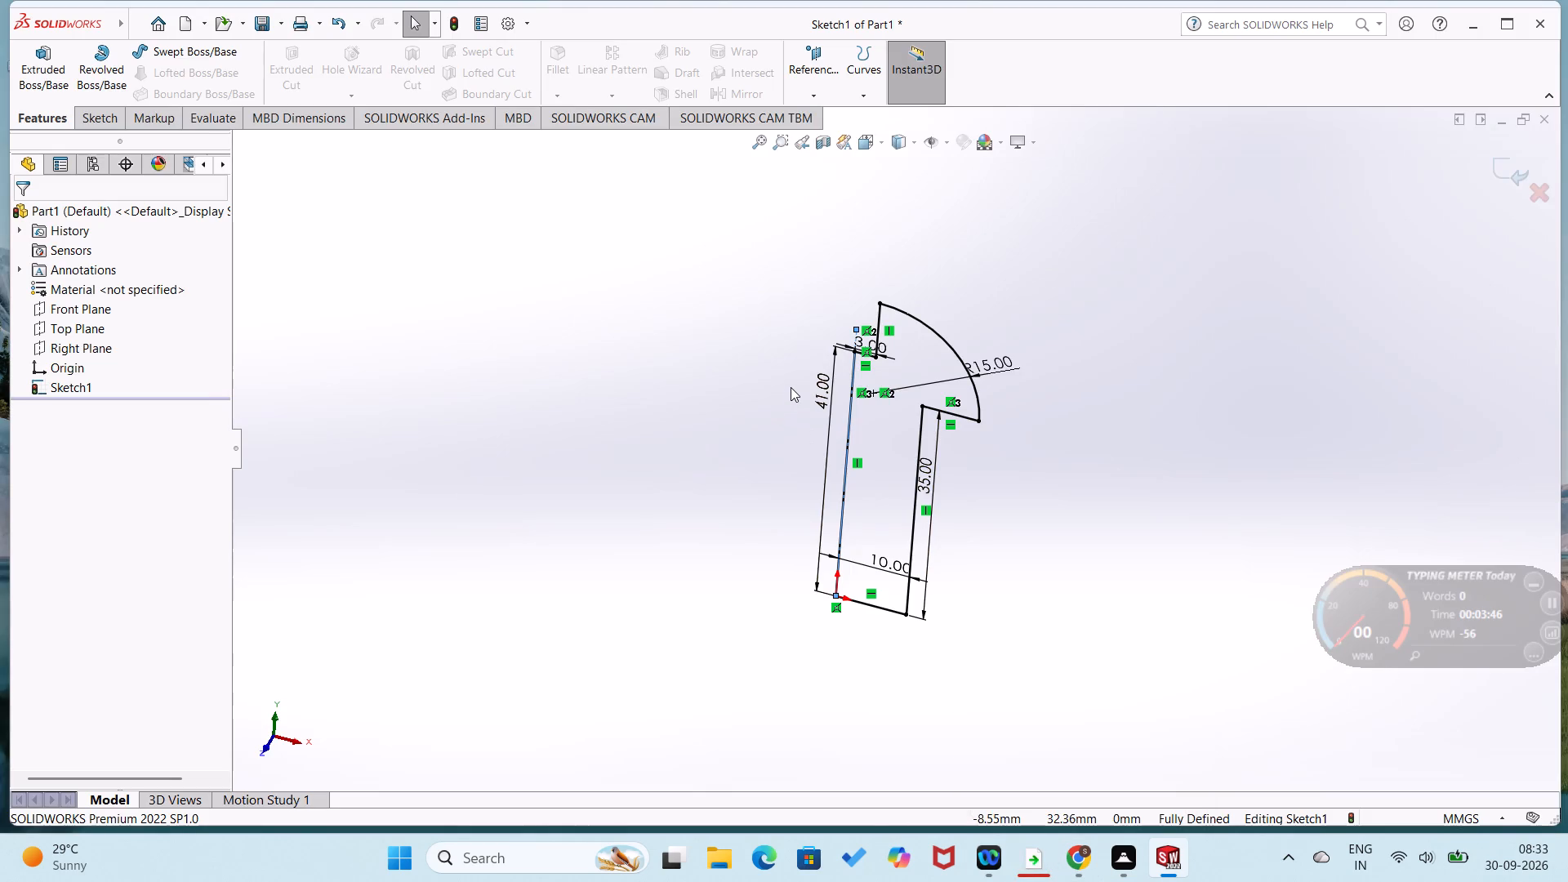
Undo the last value change to the shank's outer length dimension.
key(ctrl+z)
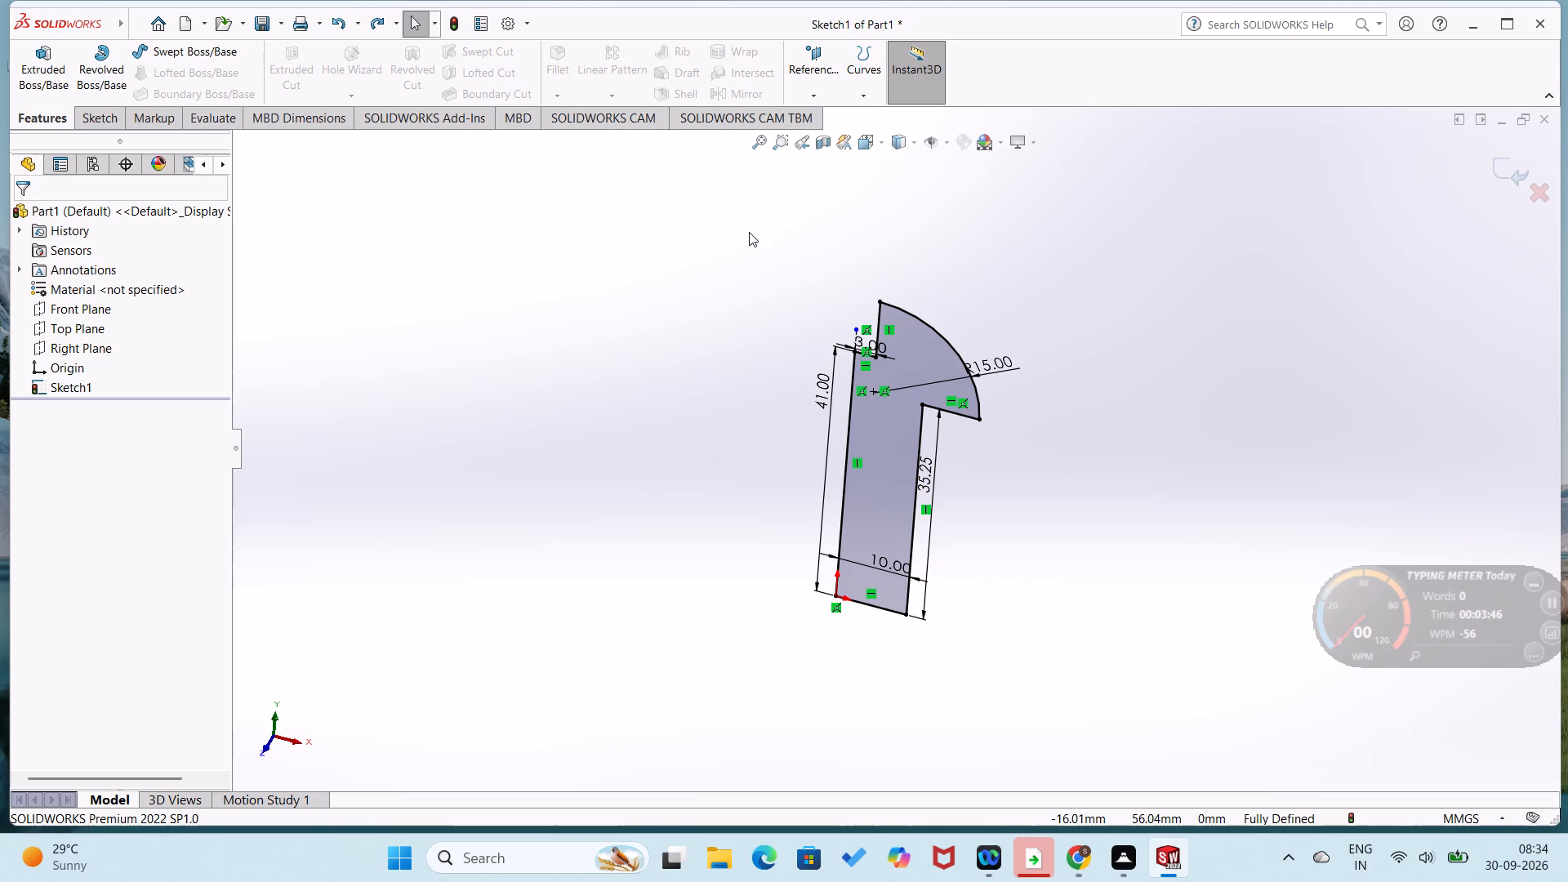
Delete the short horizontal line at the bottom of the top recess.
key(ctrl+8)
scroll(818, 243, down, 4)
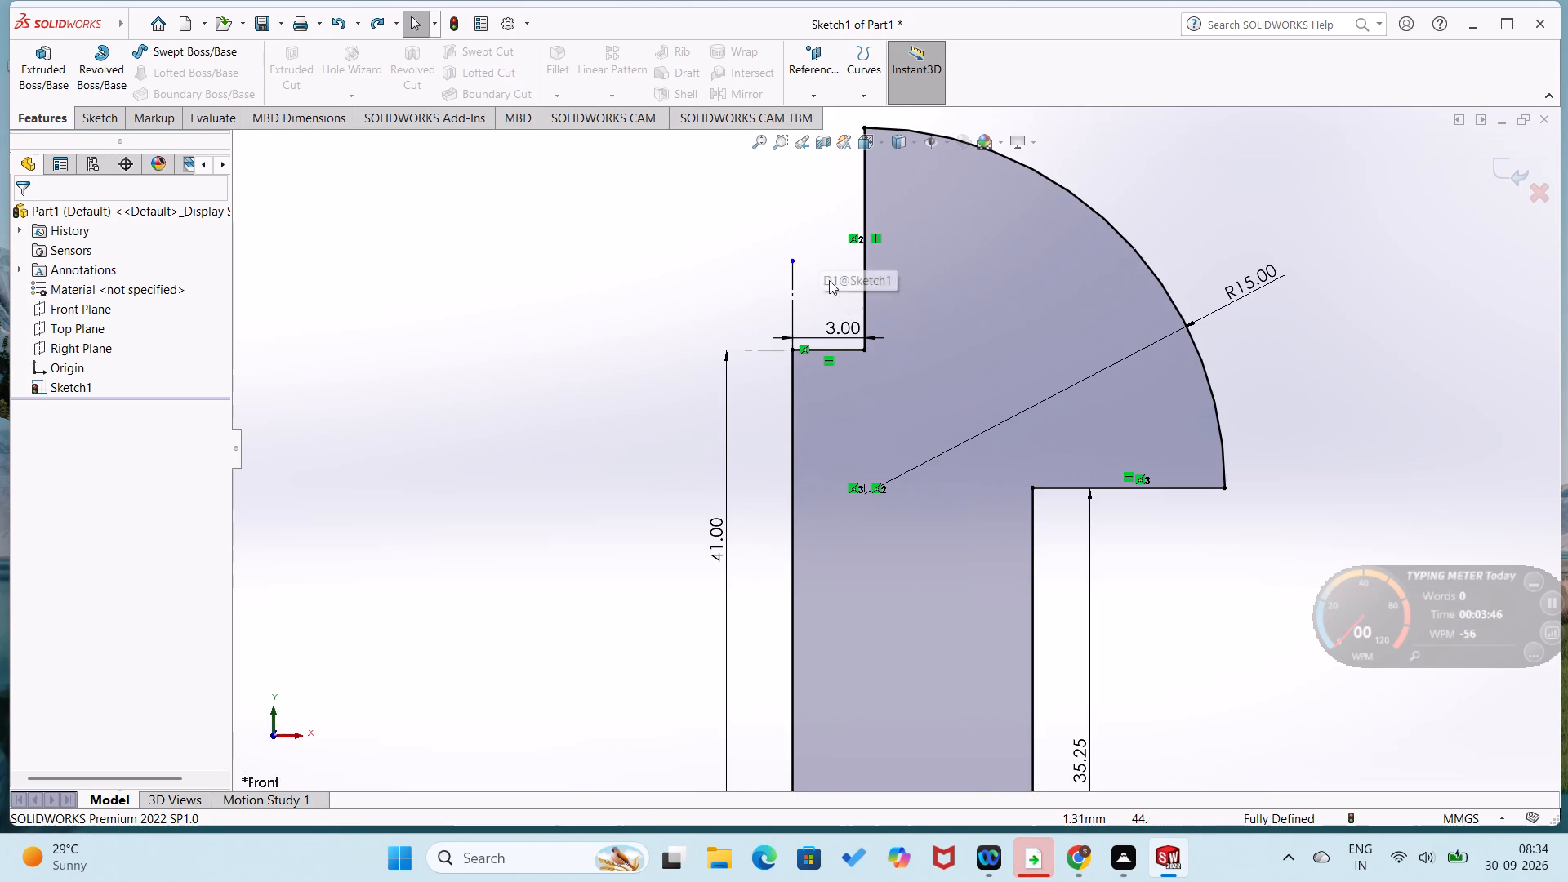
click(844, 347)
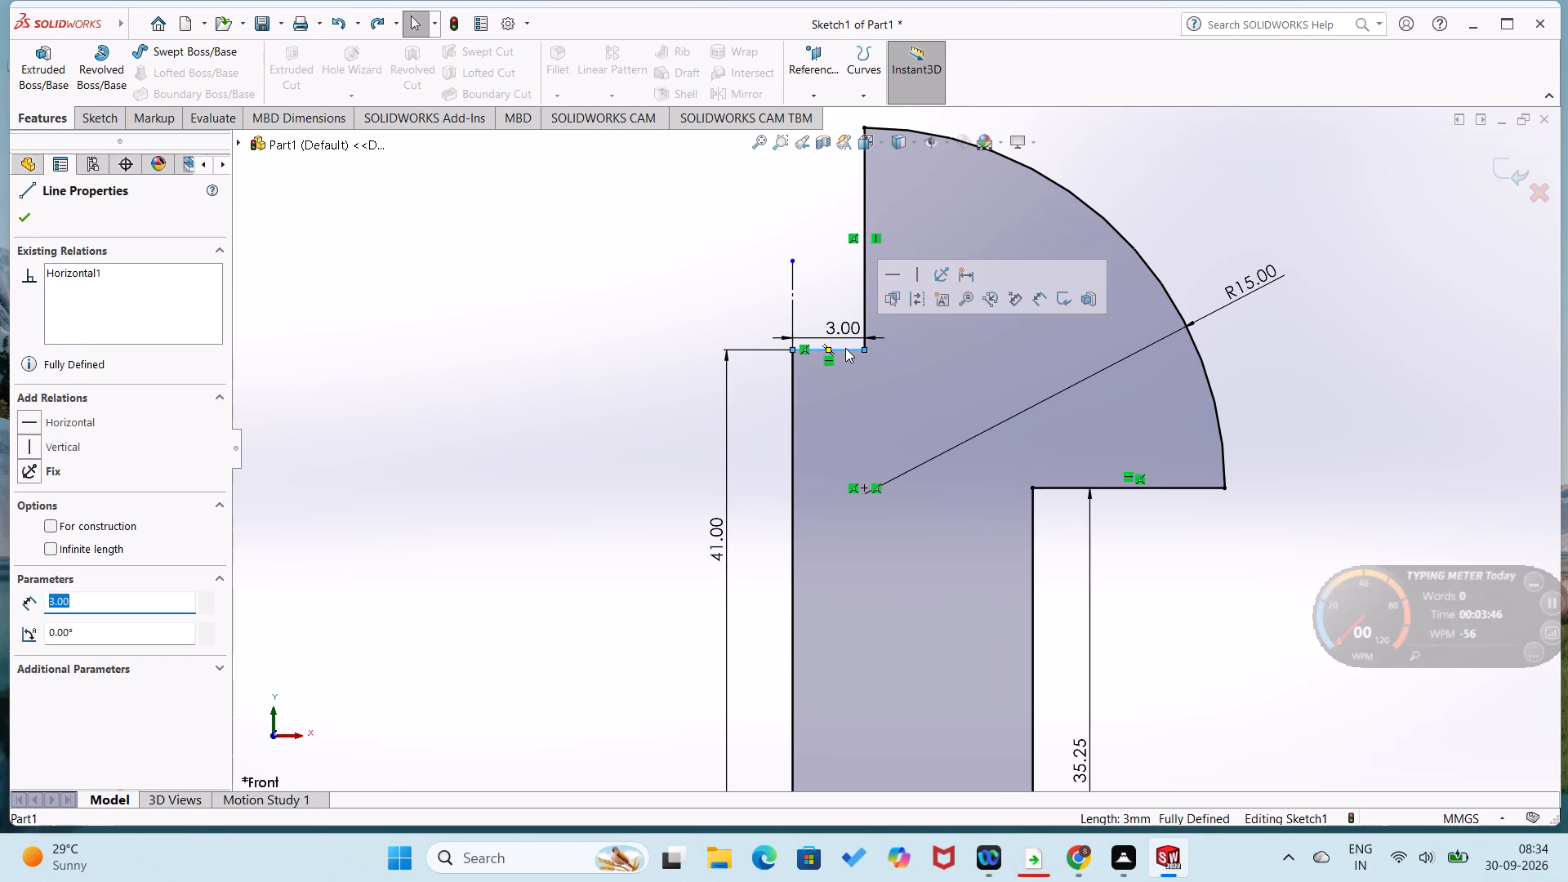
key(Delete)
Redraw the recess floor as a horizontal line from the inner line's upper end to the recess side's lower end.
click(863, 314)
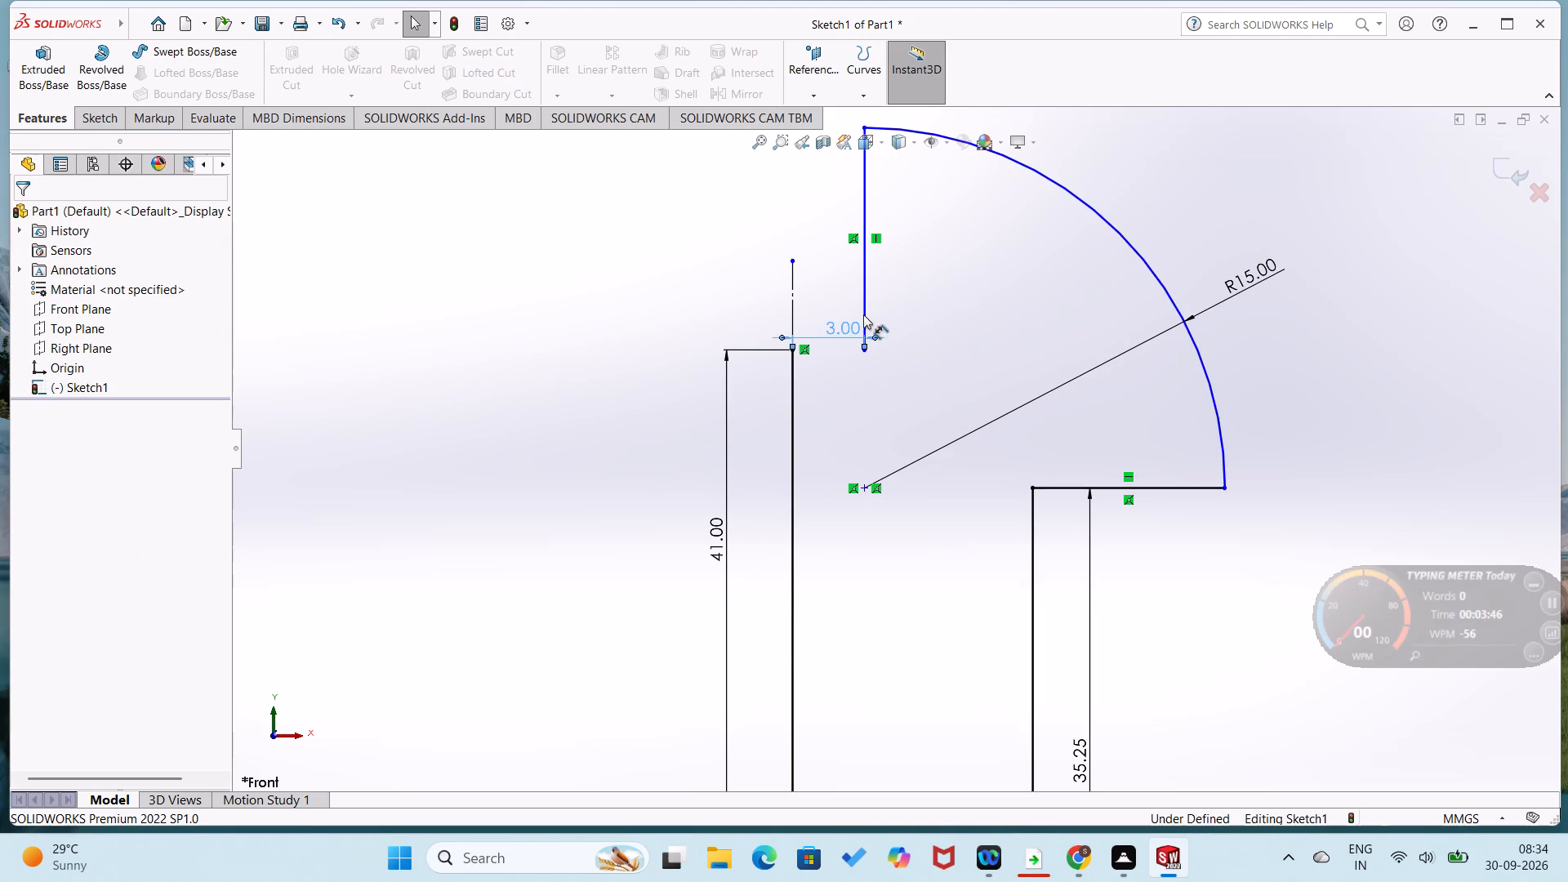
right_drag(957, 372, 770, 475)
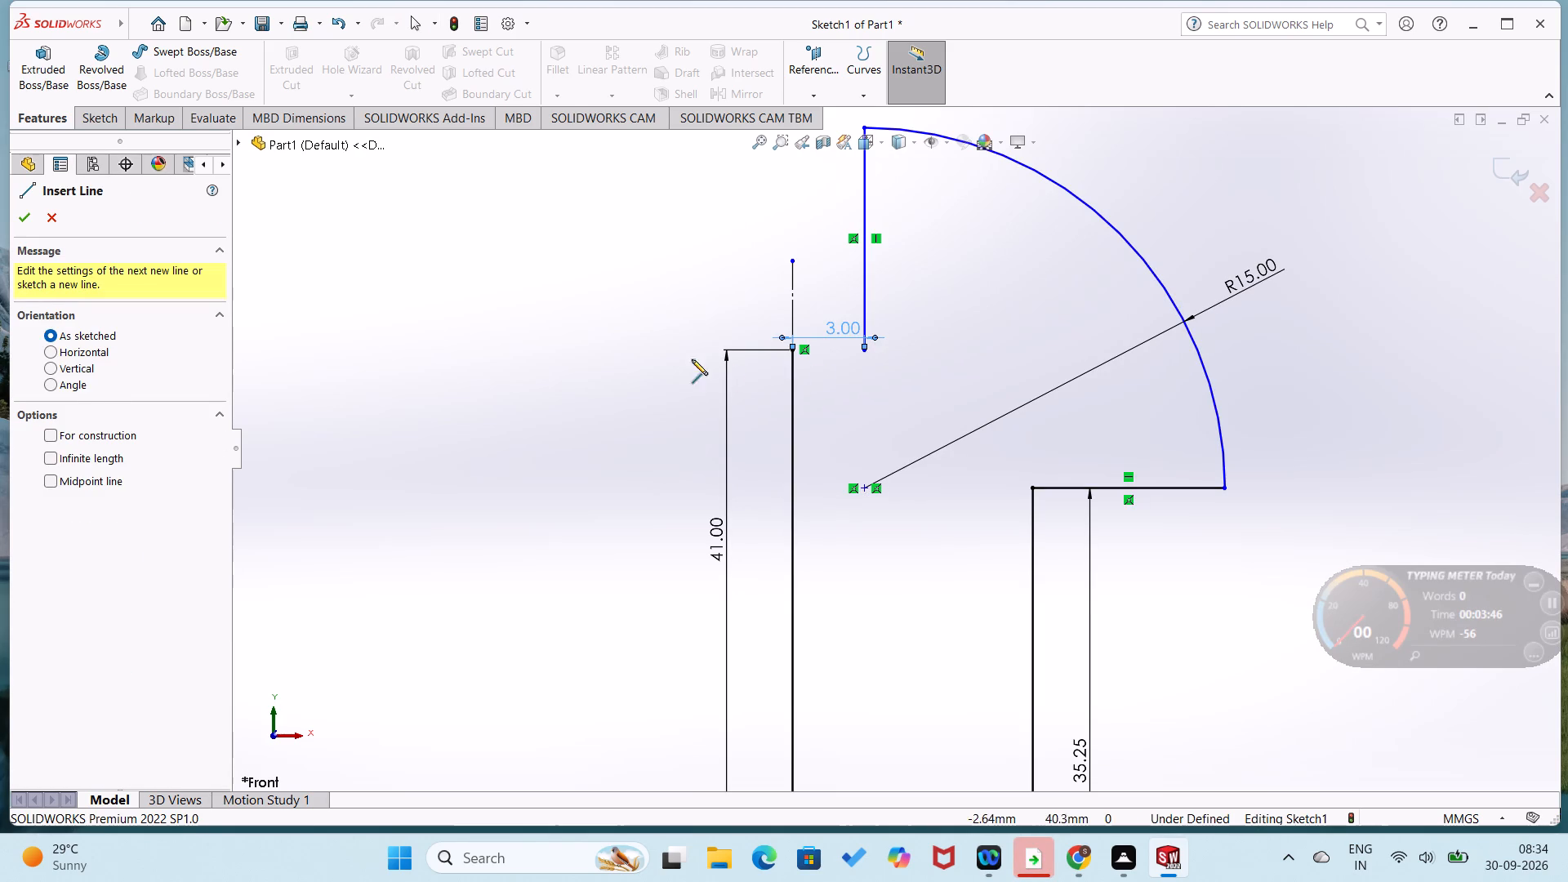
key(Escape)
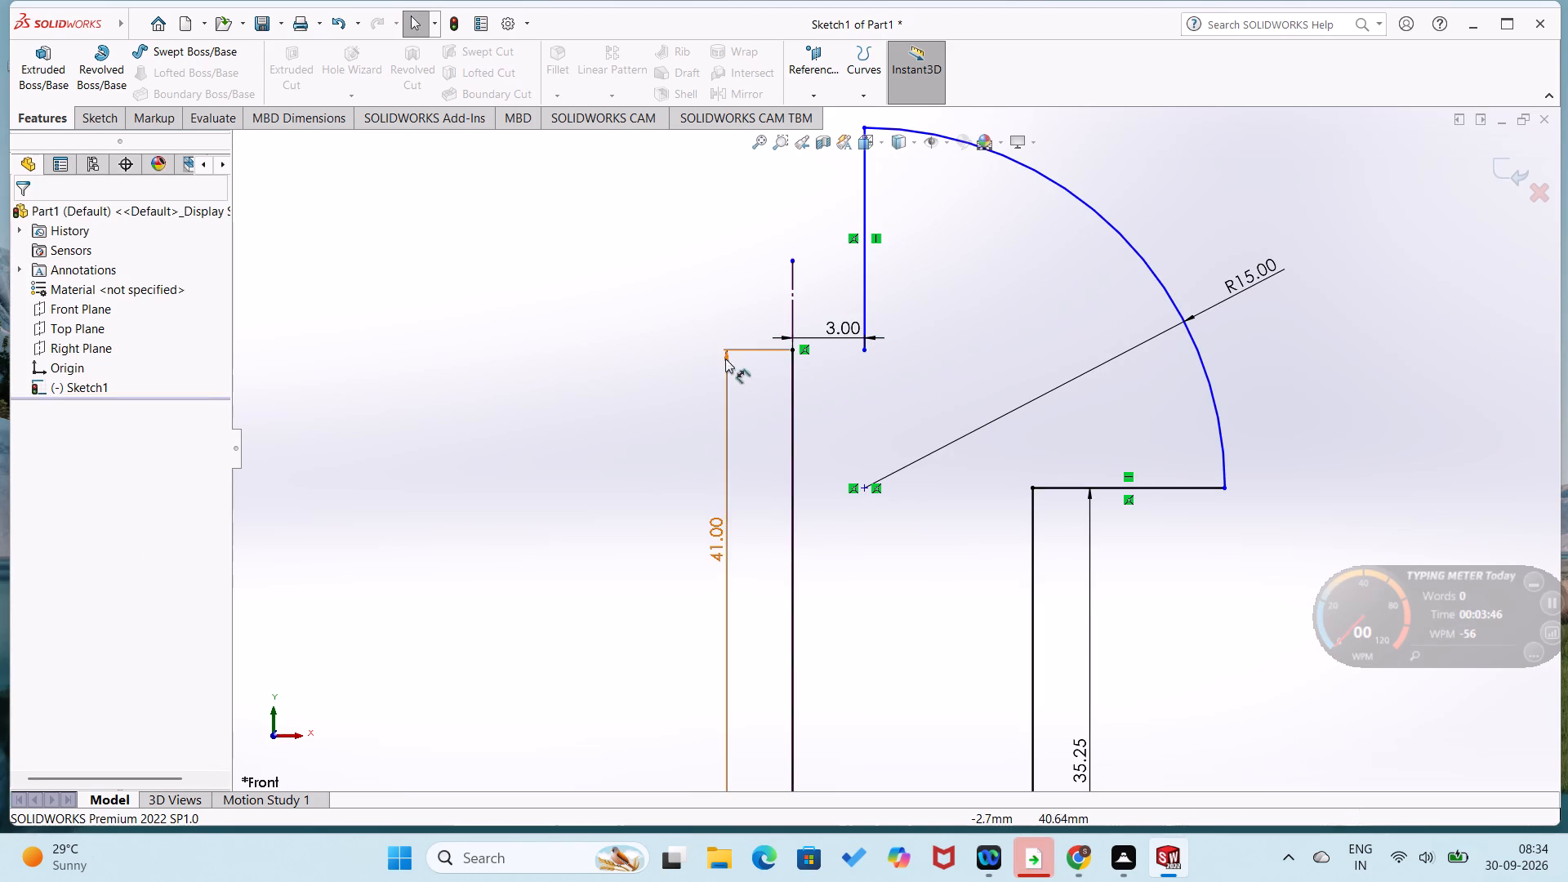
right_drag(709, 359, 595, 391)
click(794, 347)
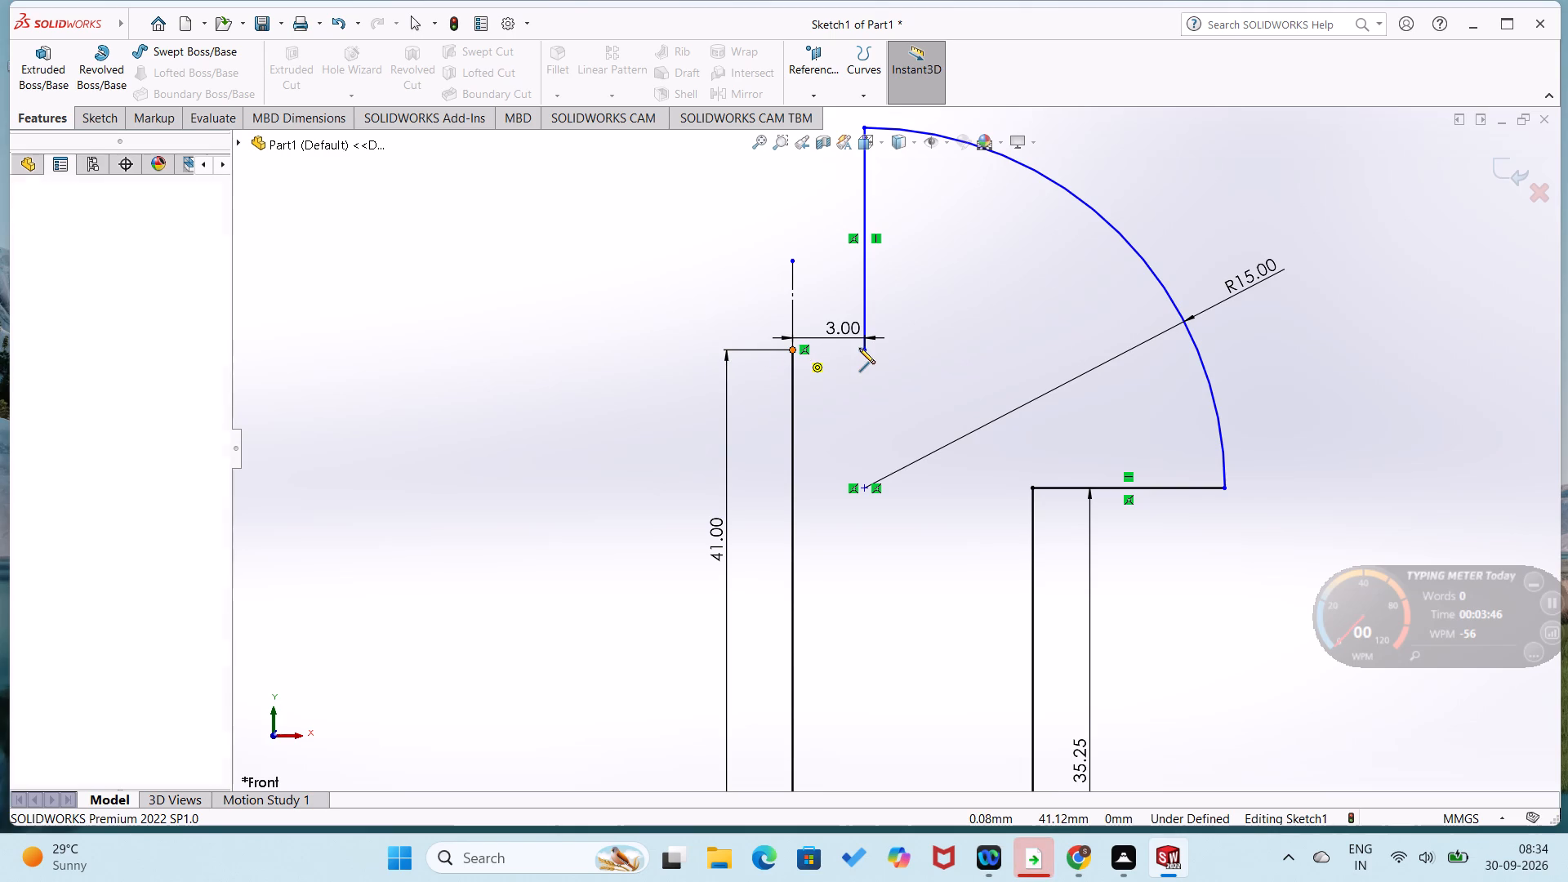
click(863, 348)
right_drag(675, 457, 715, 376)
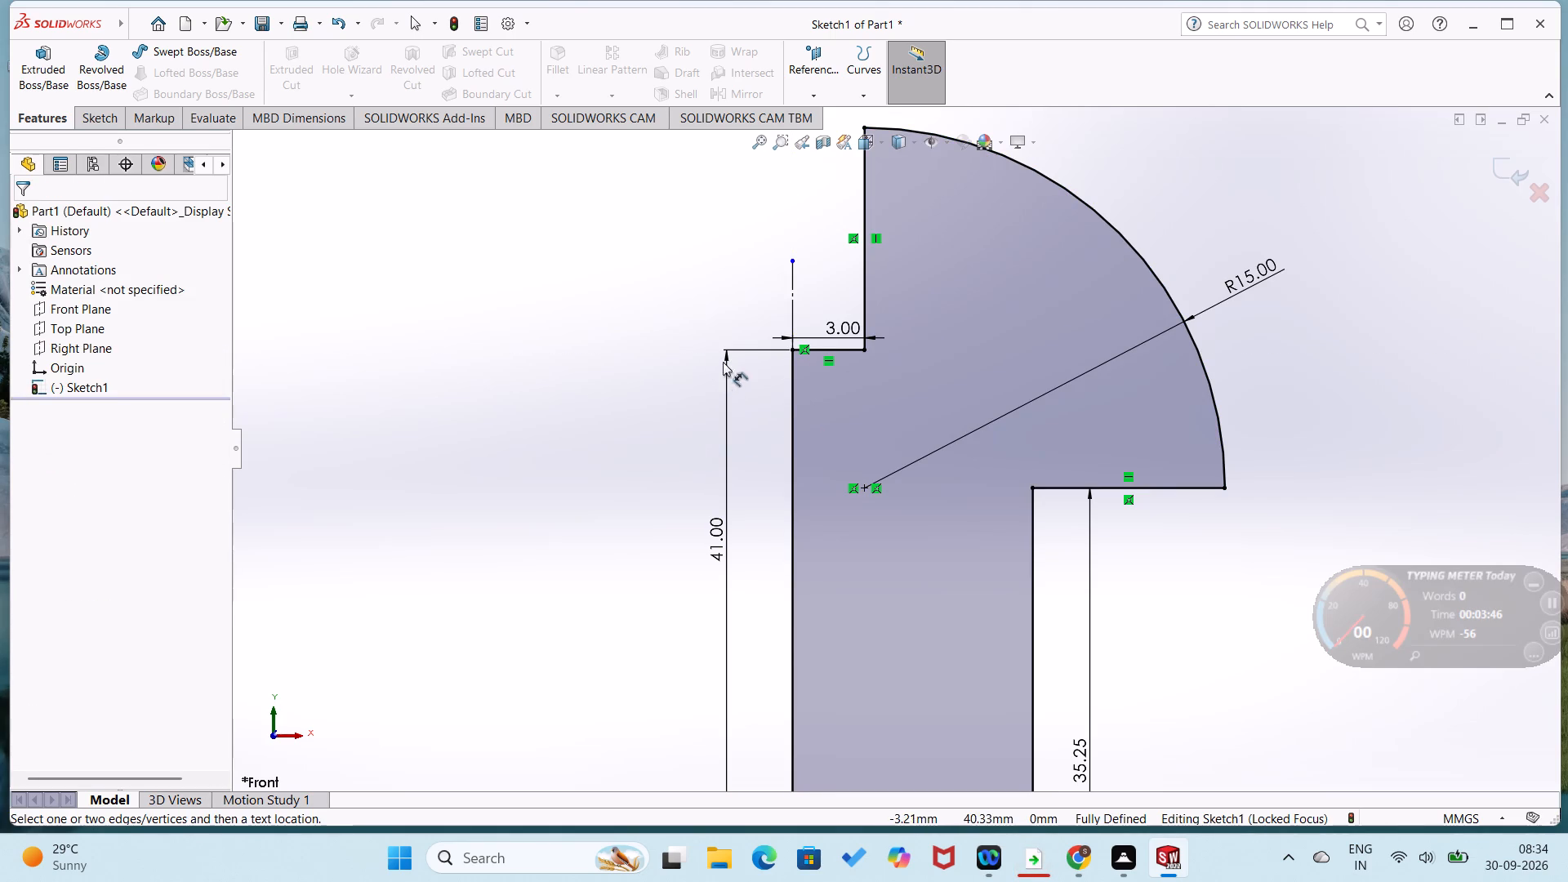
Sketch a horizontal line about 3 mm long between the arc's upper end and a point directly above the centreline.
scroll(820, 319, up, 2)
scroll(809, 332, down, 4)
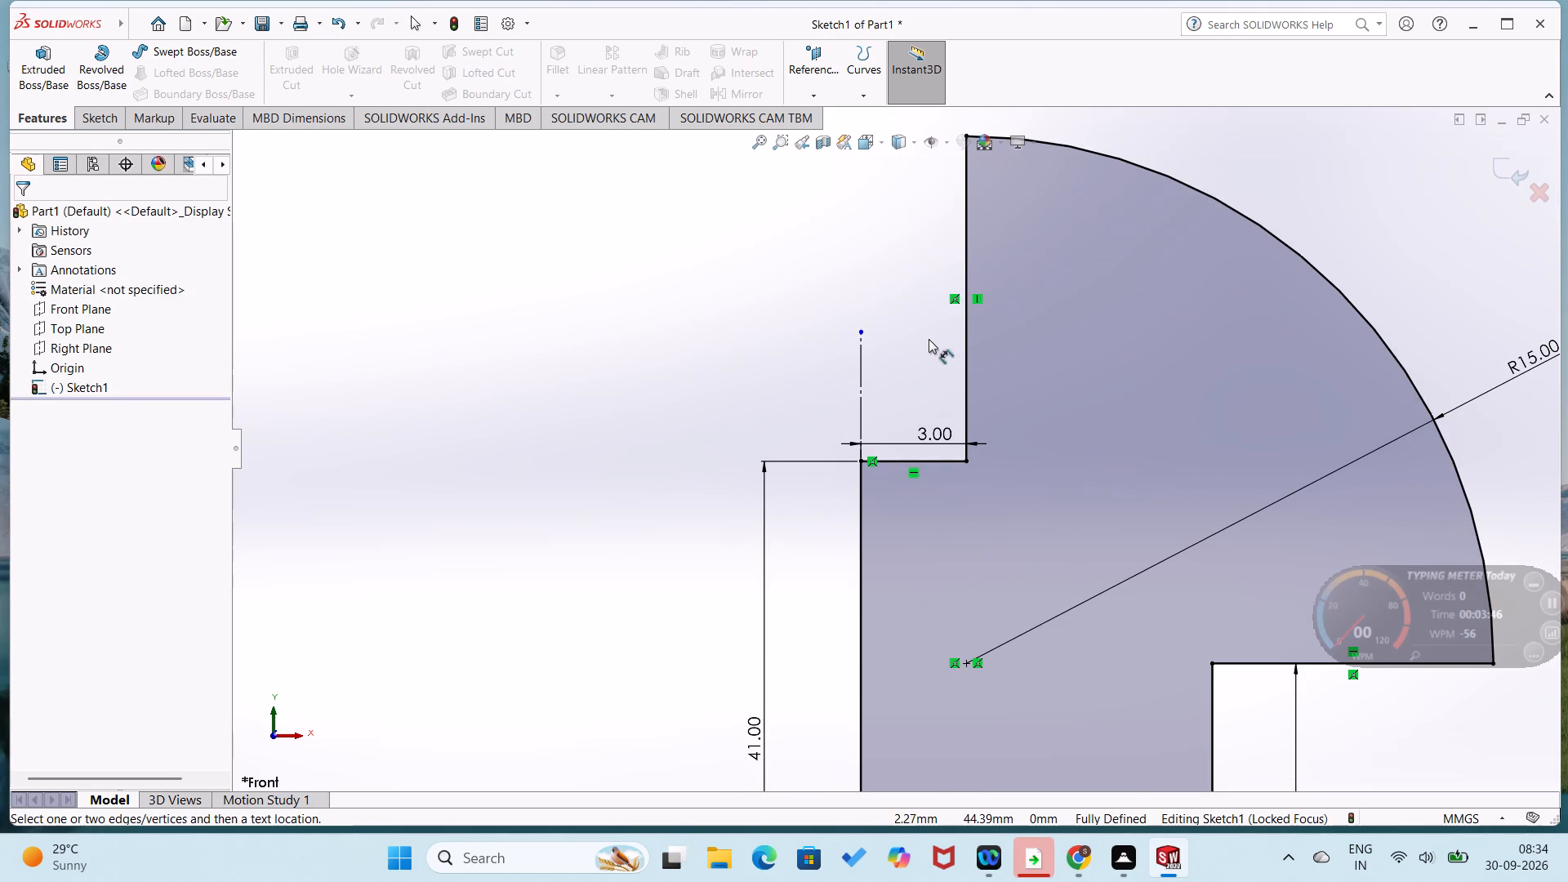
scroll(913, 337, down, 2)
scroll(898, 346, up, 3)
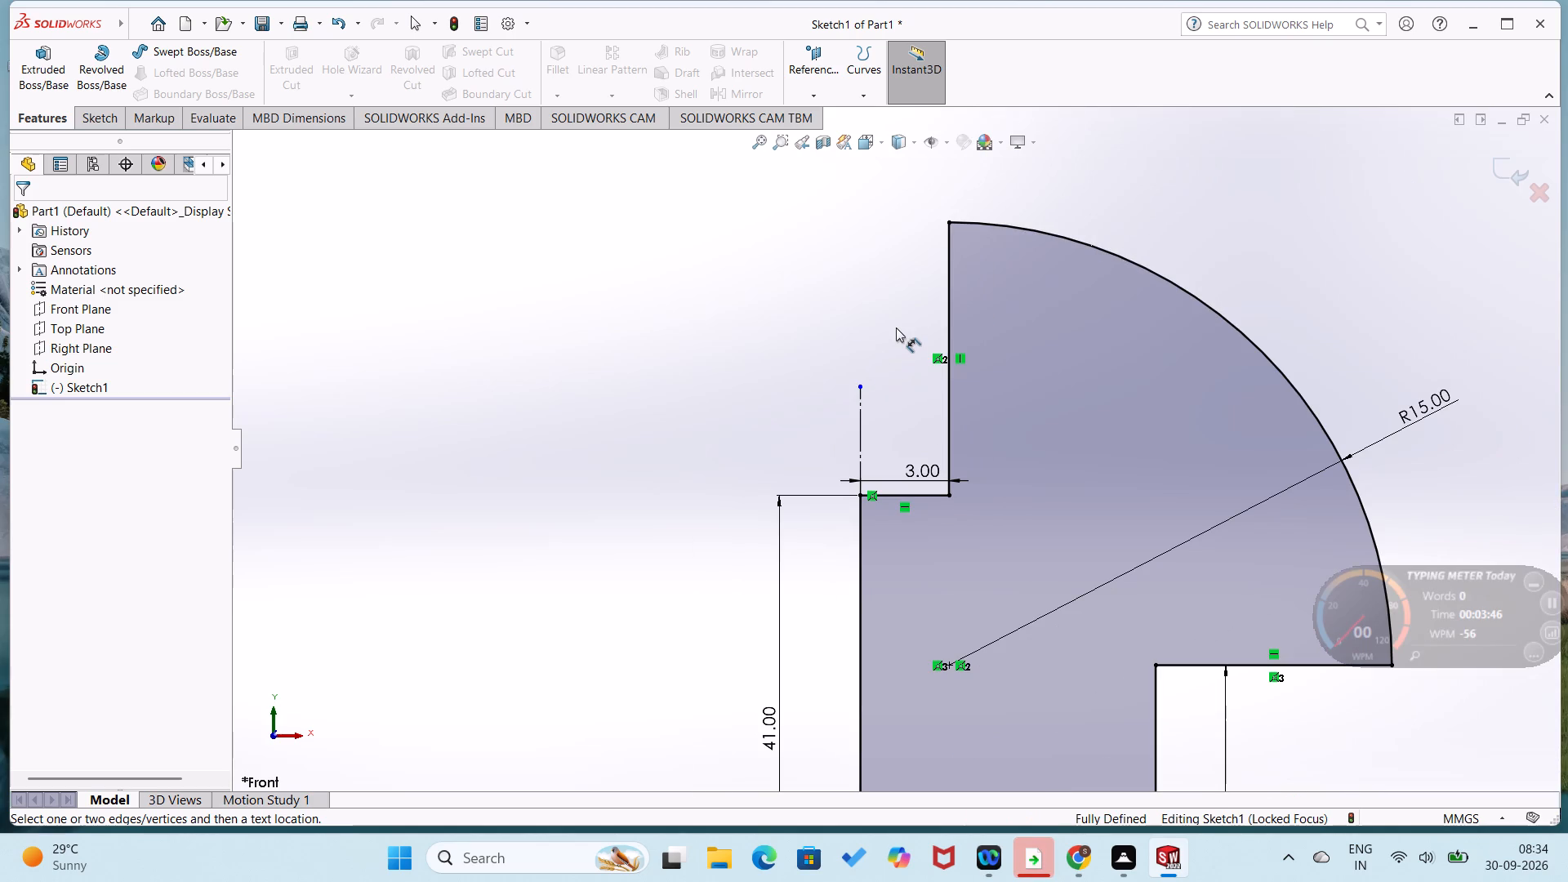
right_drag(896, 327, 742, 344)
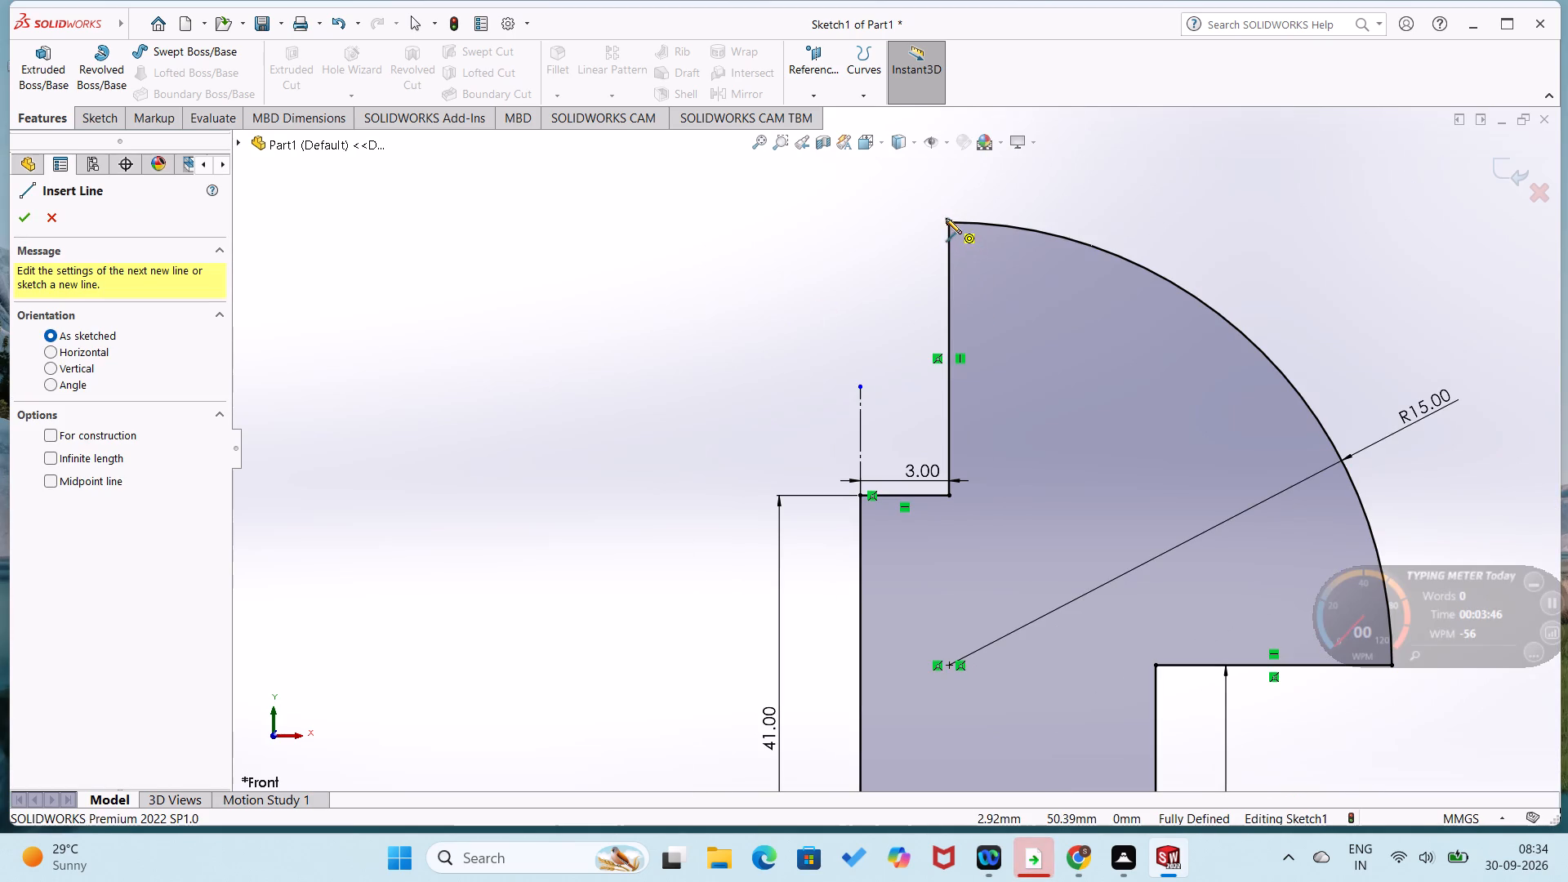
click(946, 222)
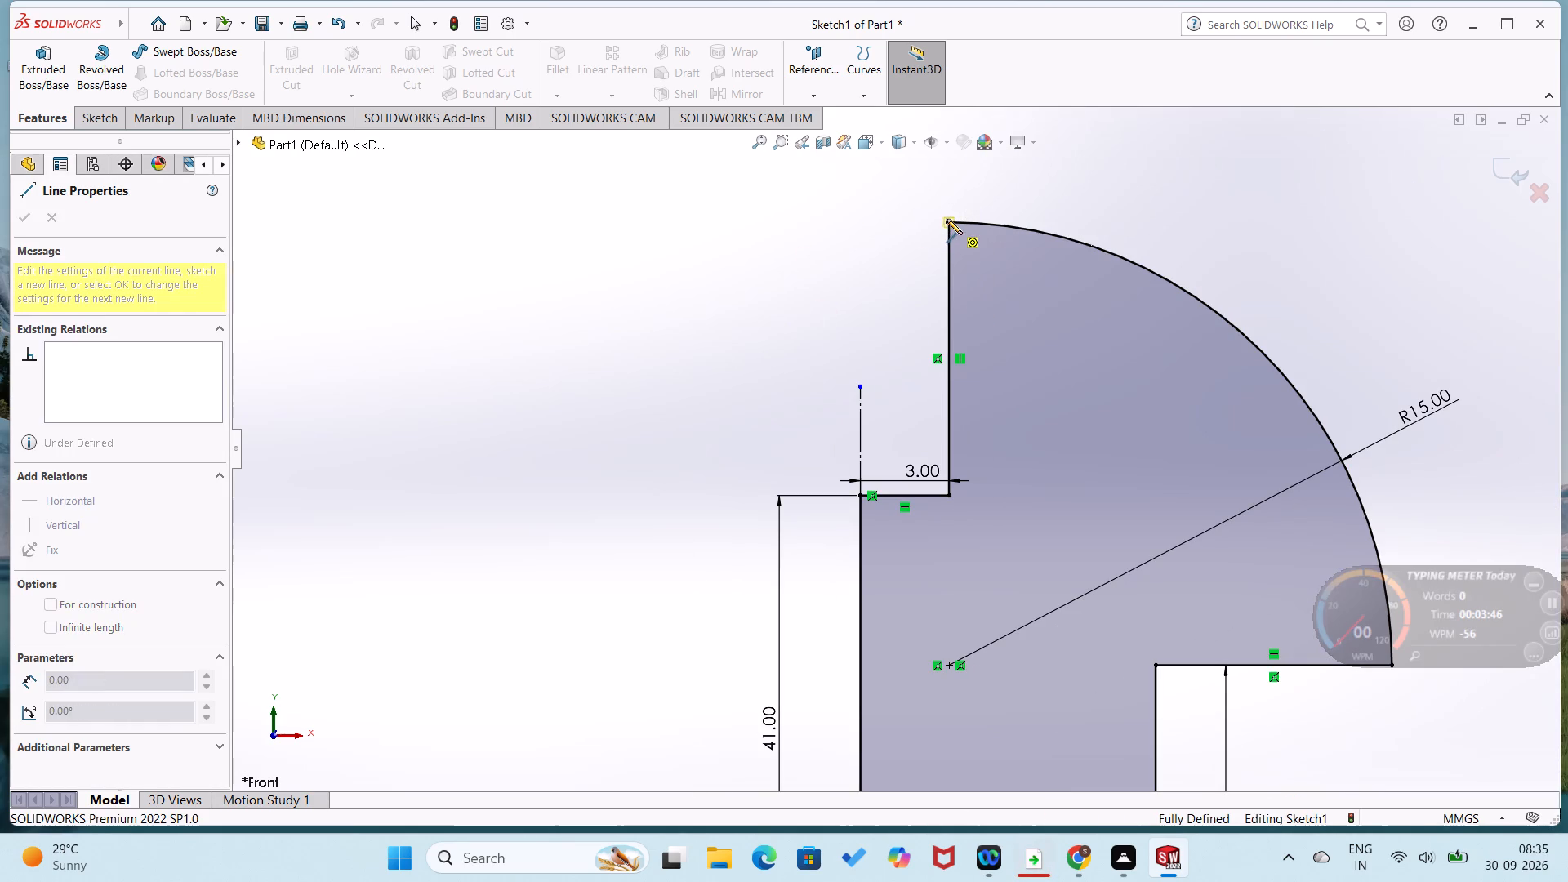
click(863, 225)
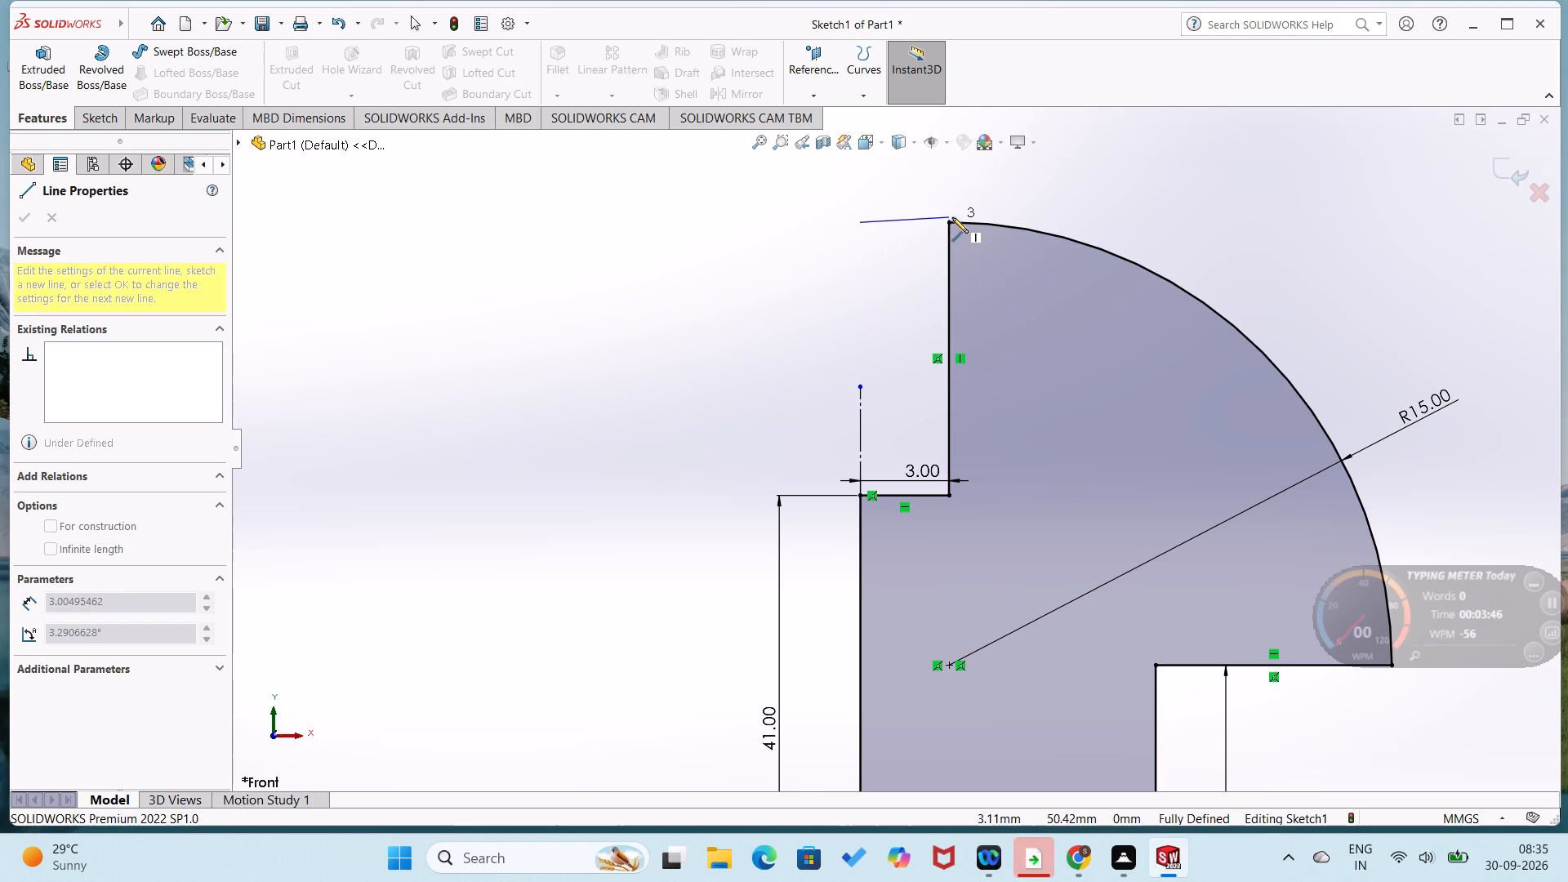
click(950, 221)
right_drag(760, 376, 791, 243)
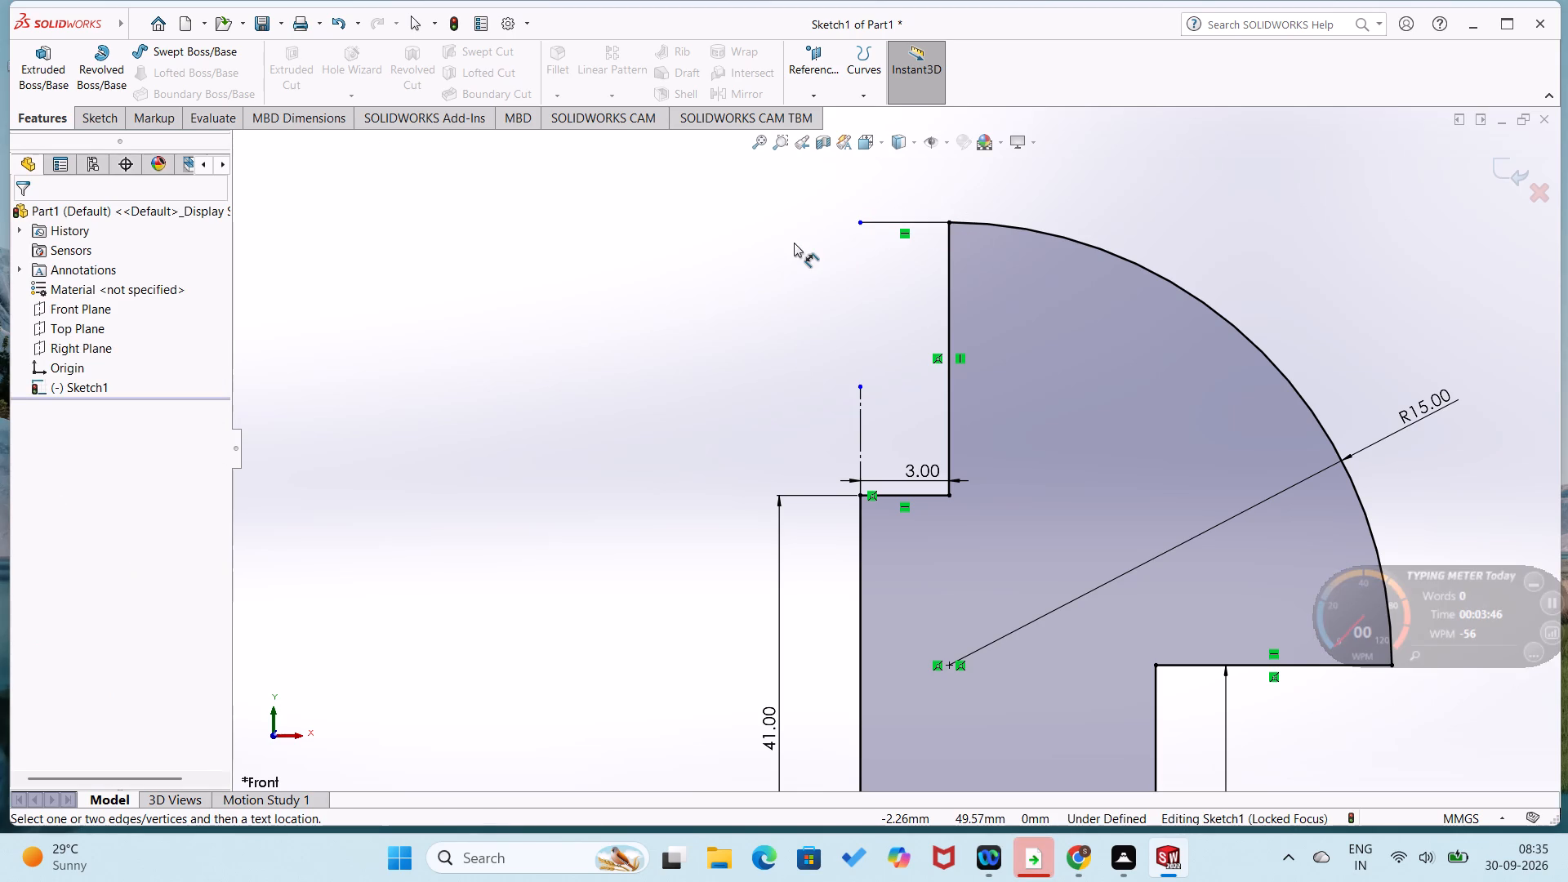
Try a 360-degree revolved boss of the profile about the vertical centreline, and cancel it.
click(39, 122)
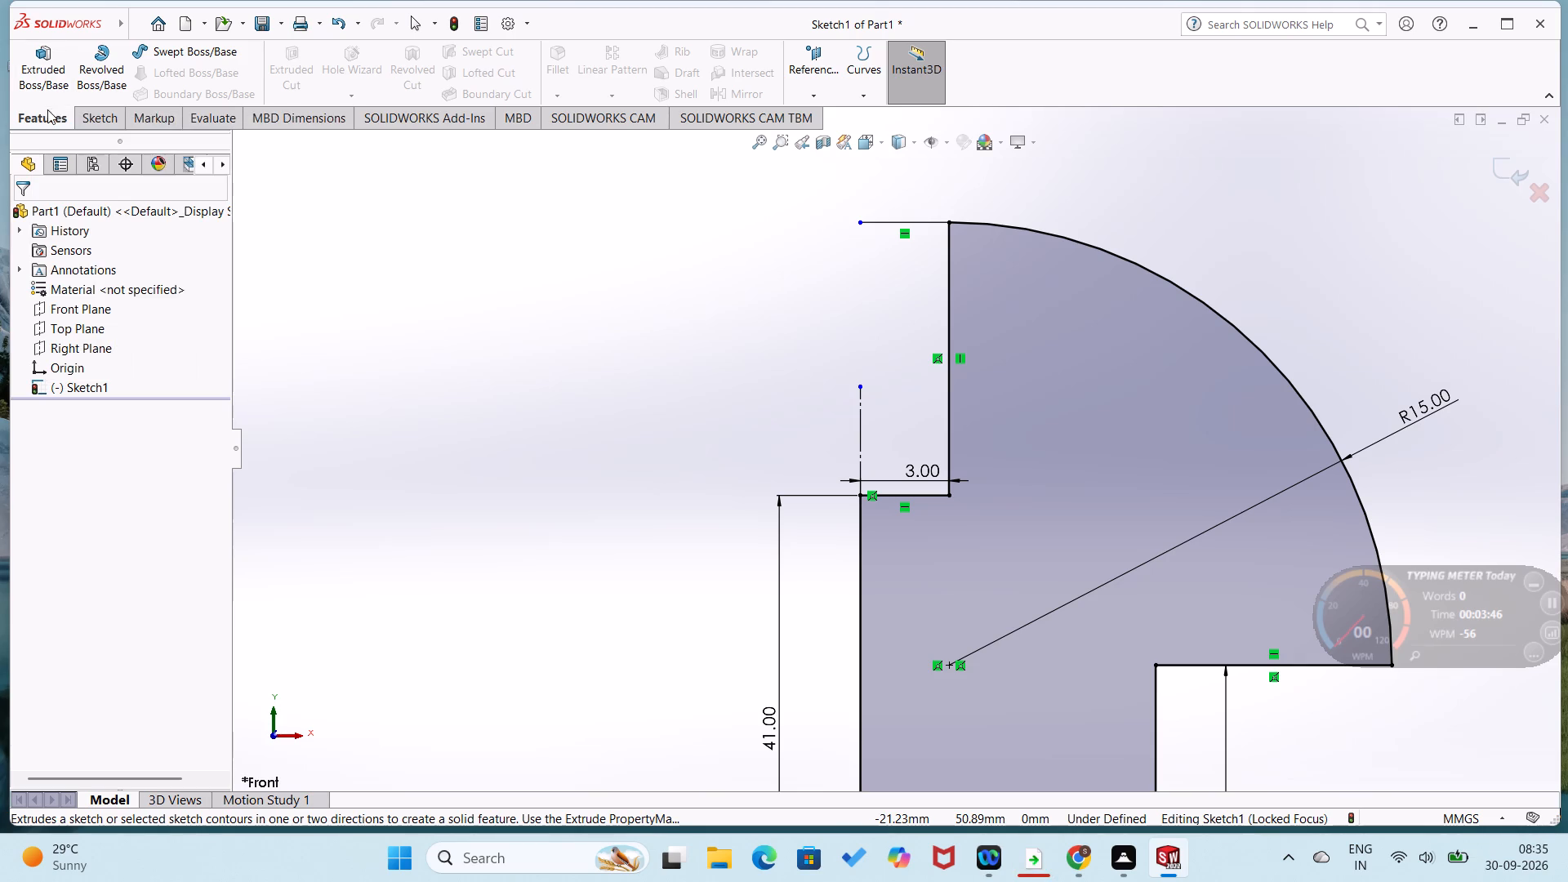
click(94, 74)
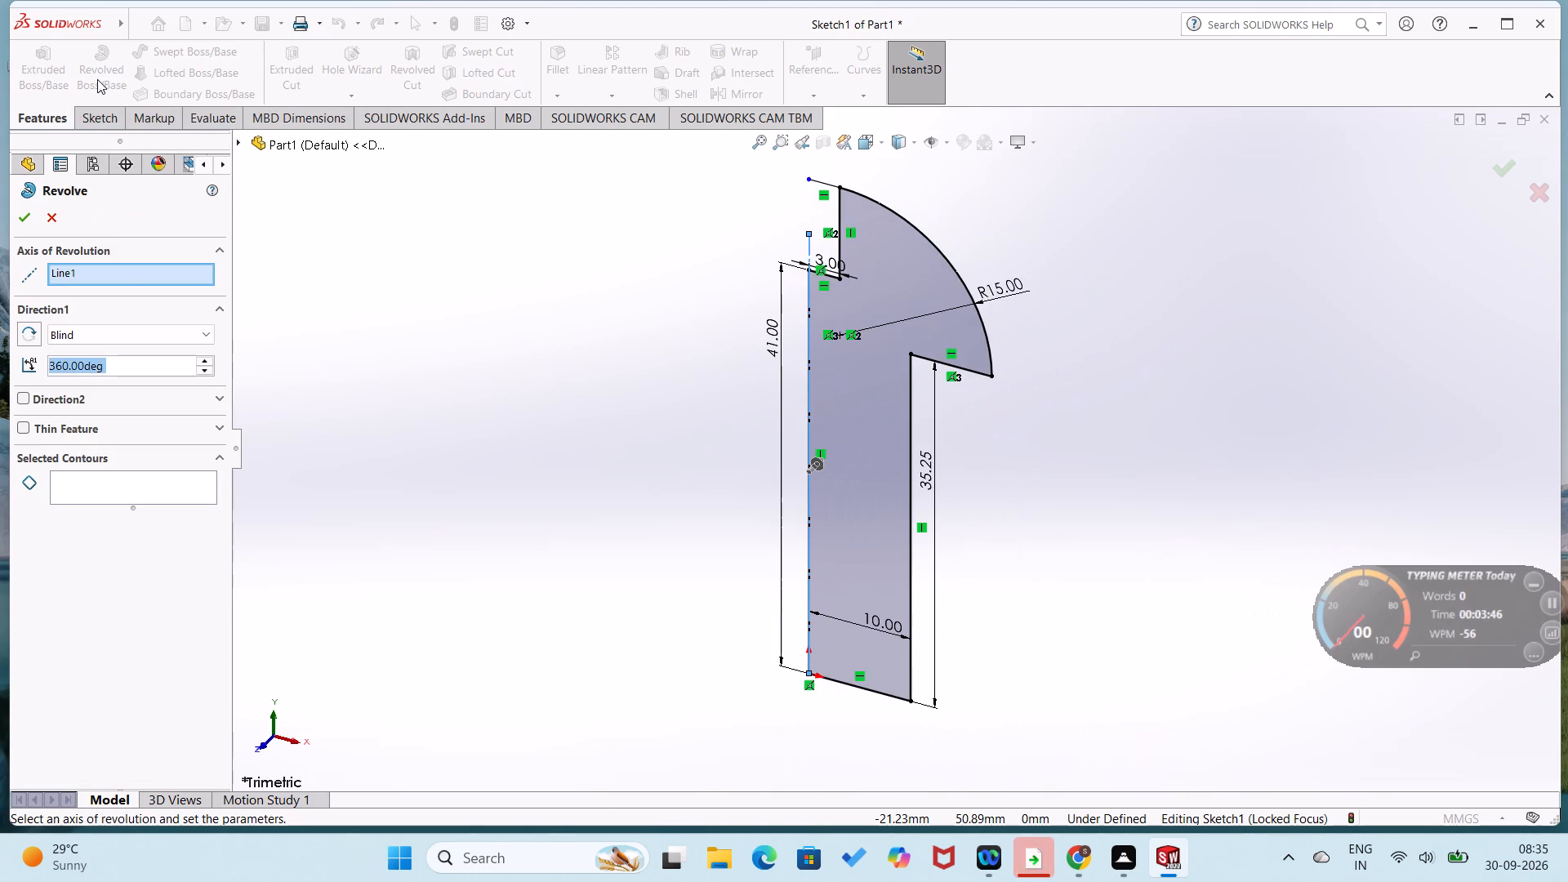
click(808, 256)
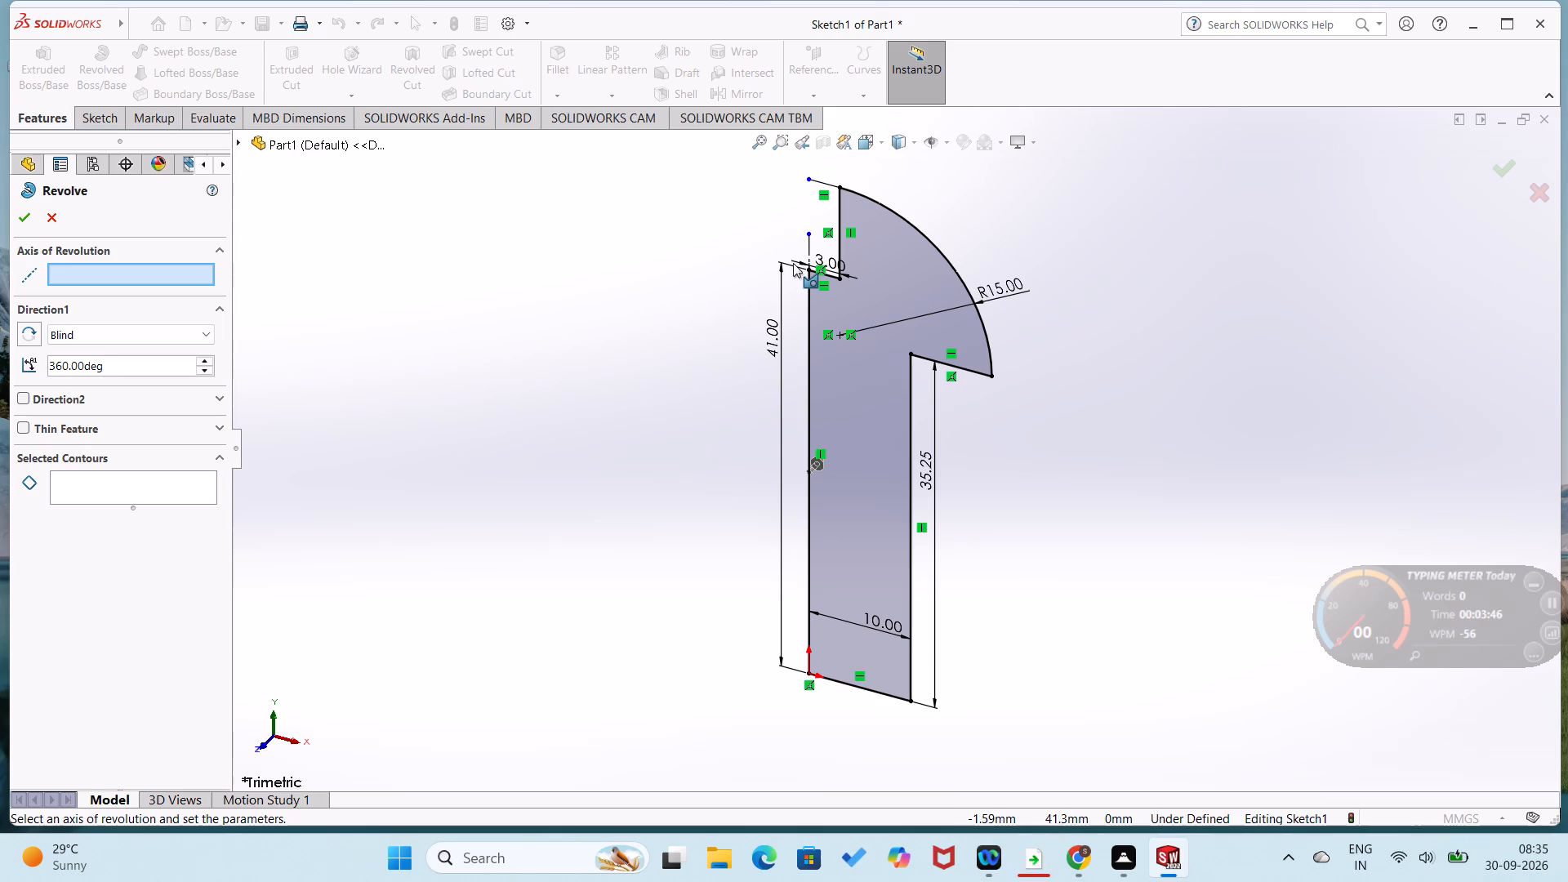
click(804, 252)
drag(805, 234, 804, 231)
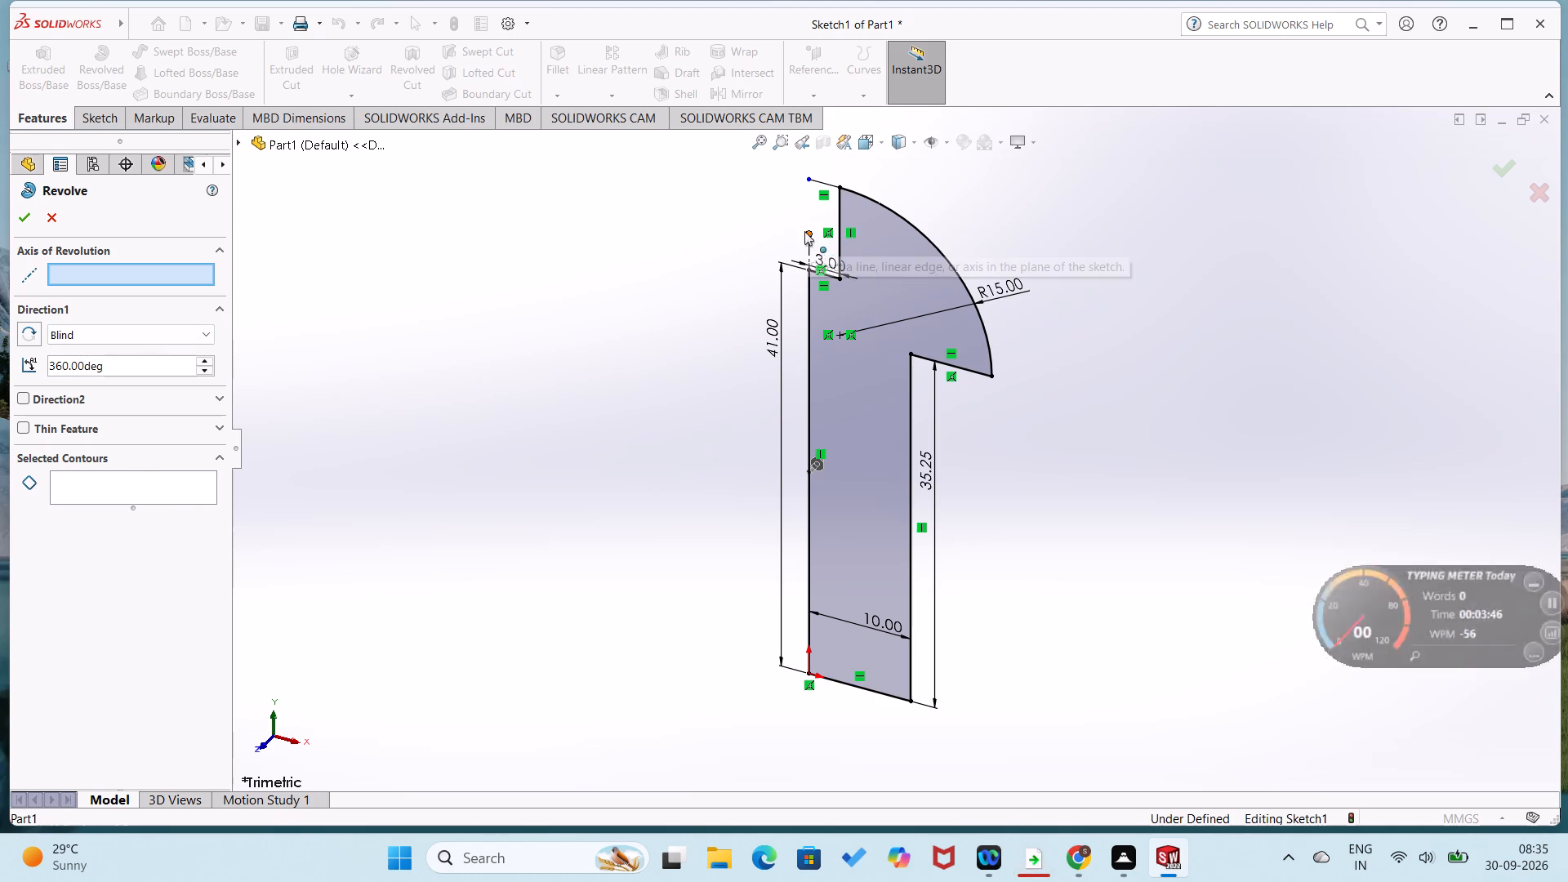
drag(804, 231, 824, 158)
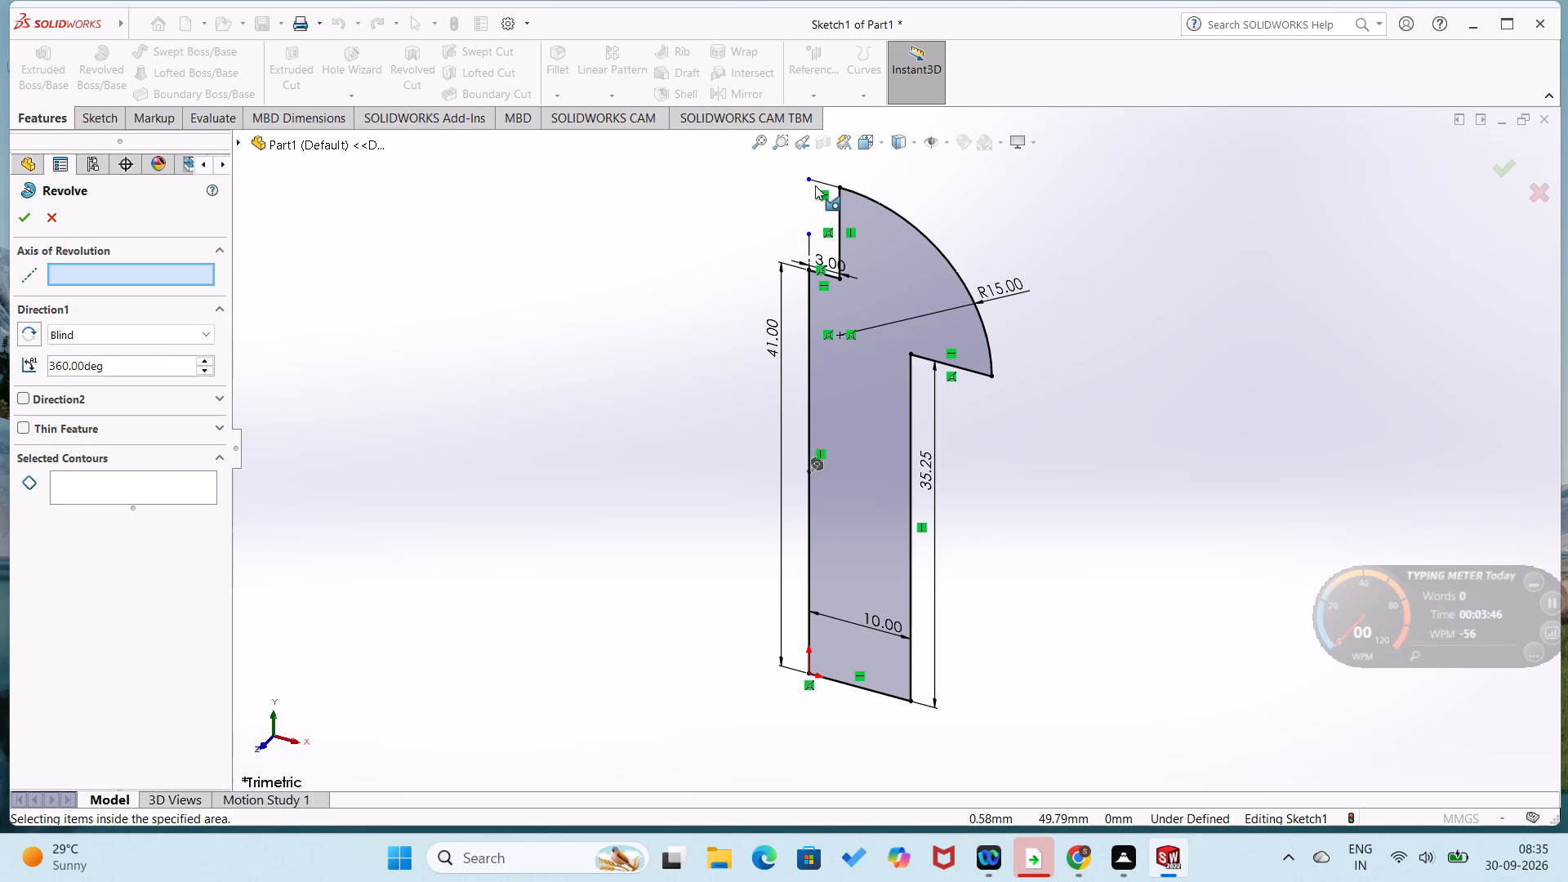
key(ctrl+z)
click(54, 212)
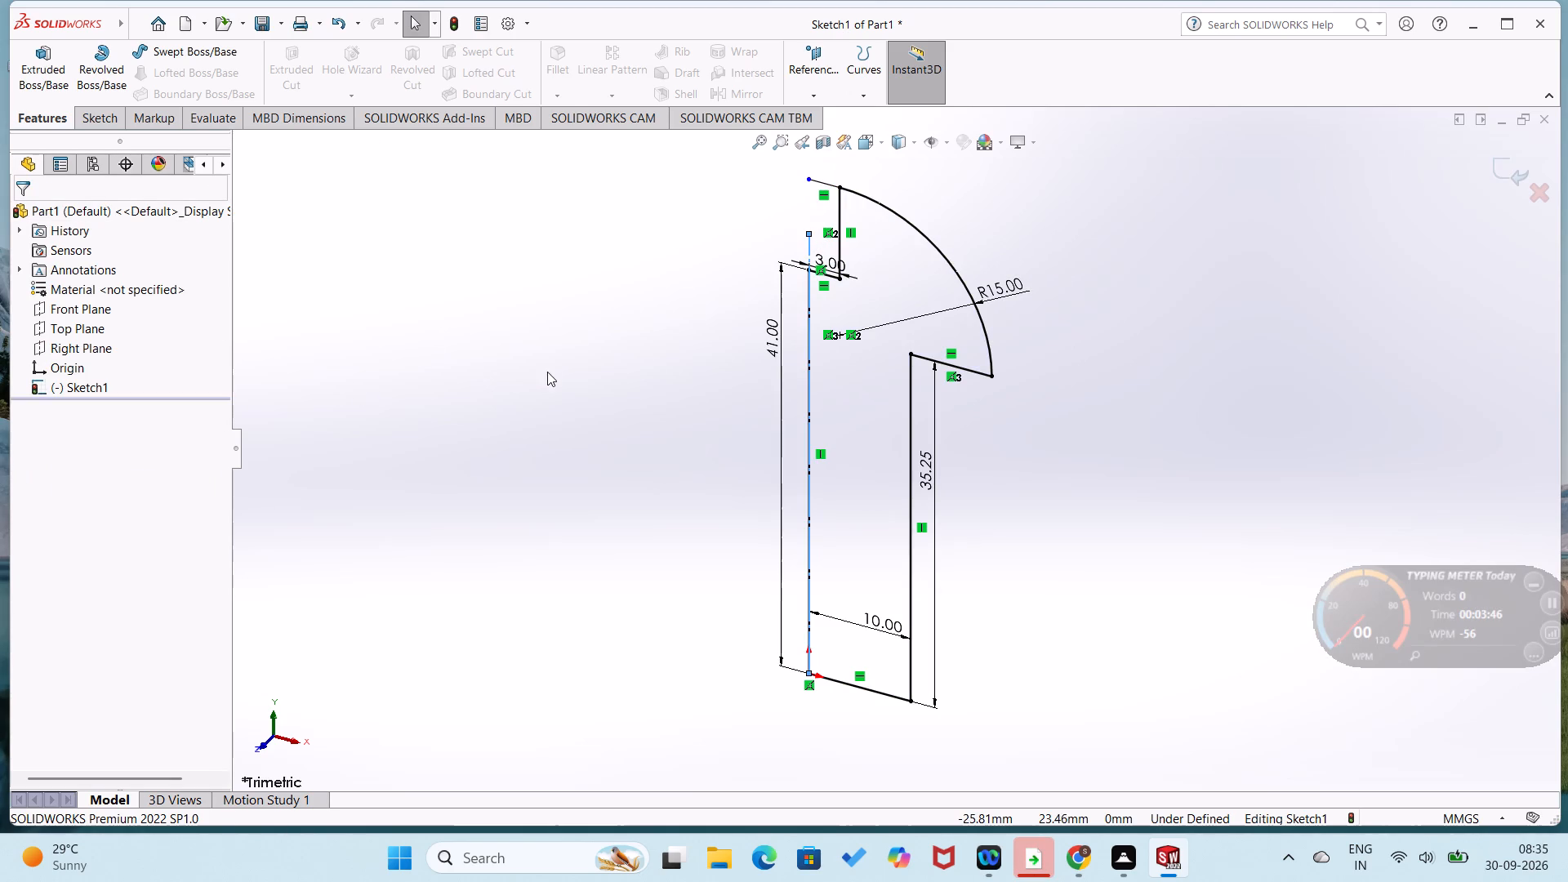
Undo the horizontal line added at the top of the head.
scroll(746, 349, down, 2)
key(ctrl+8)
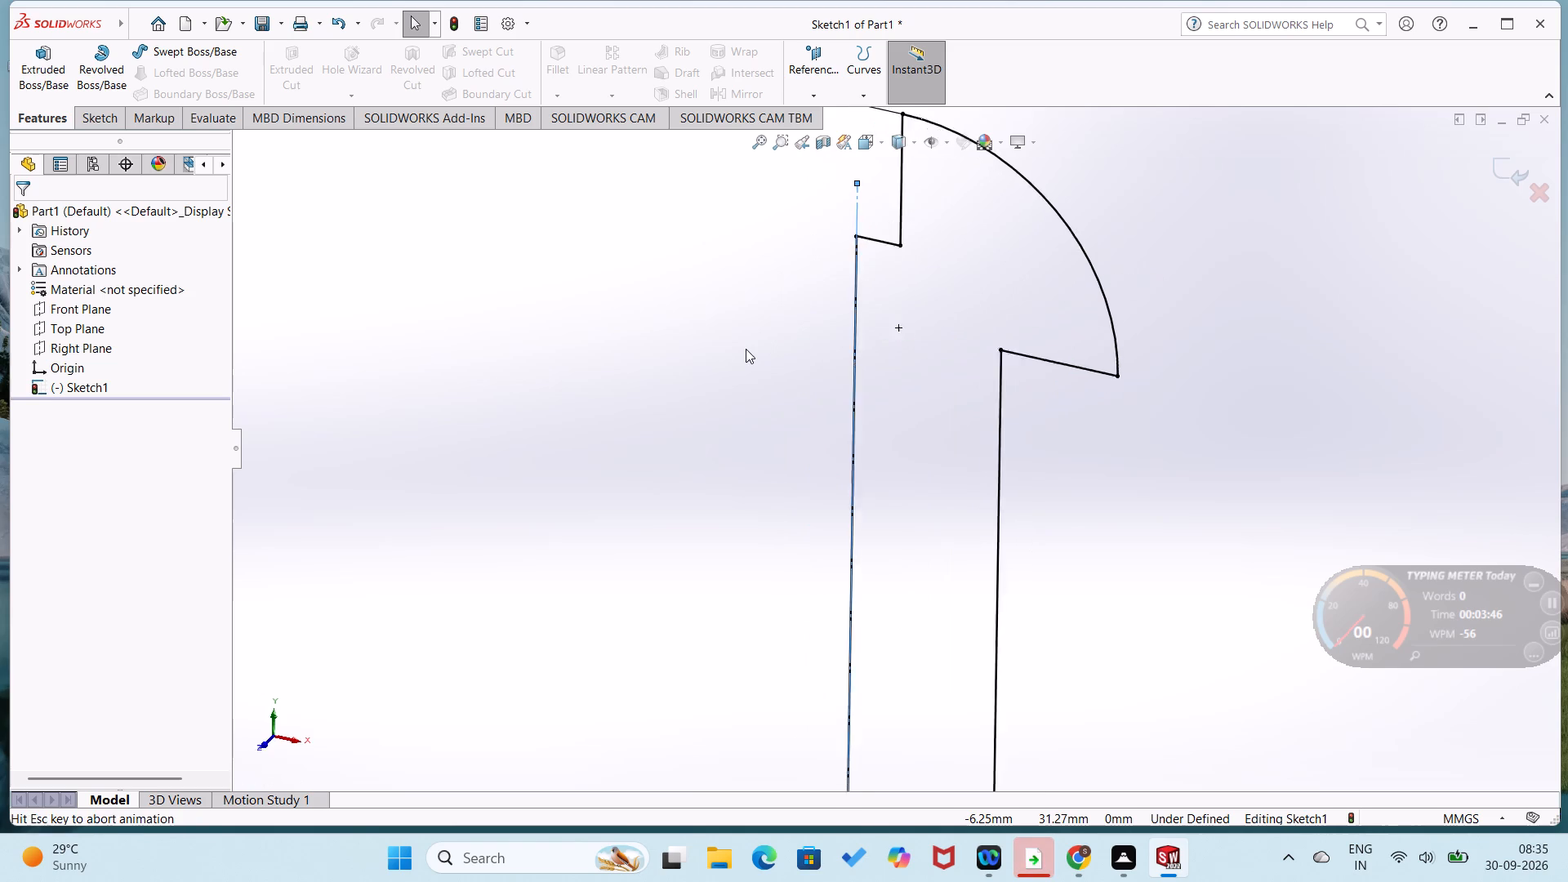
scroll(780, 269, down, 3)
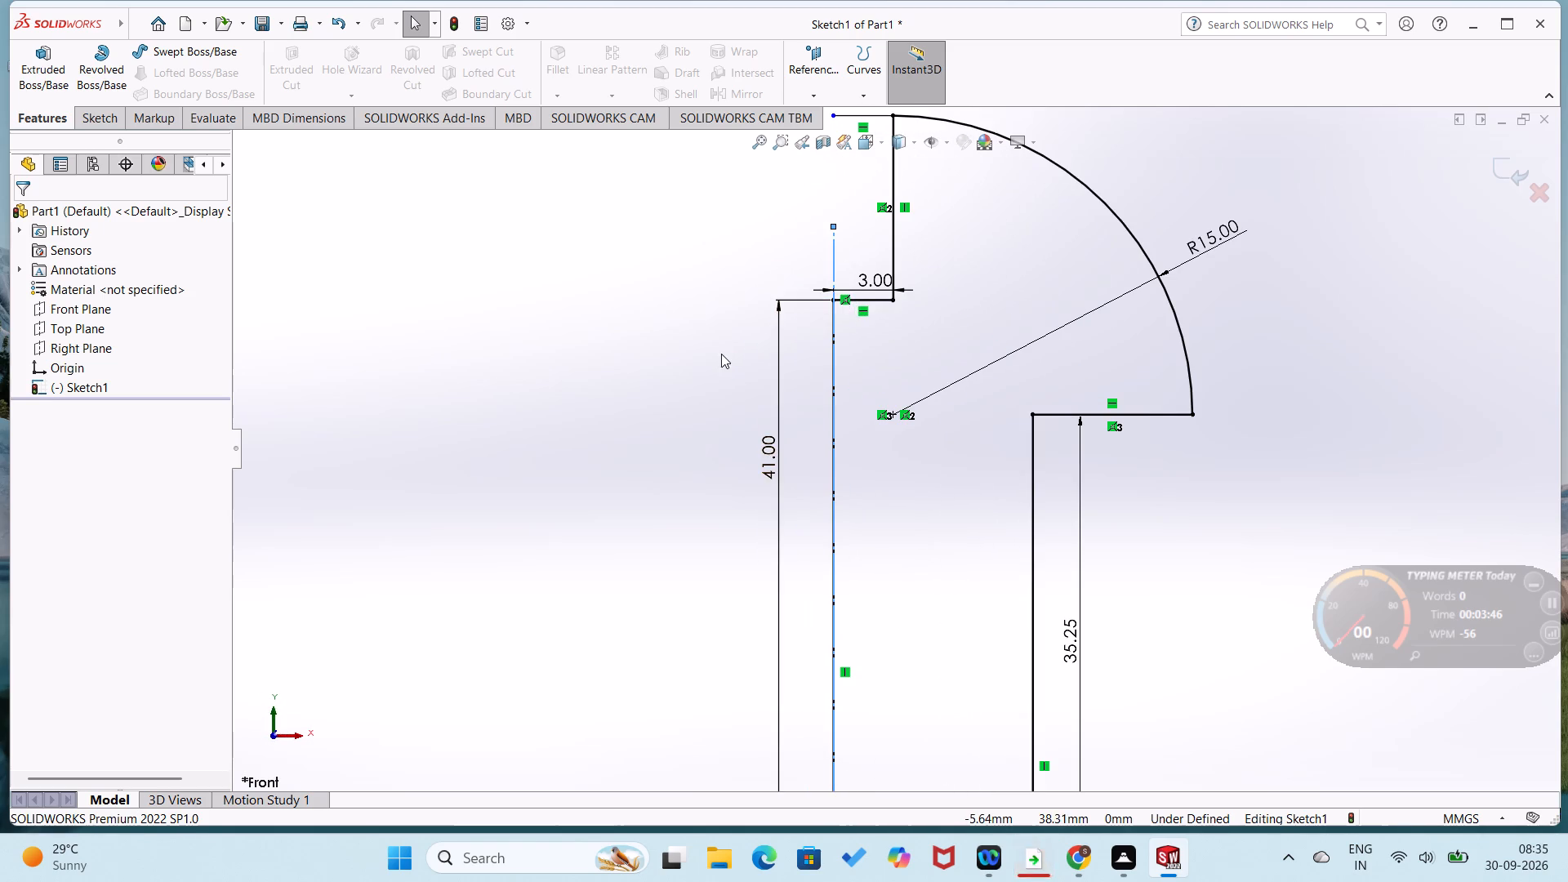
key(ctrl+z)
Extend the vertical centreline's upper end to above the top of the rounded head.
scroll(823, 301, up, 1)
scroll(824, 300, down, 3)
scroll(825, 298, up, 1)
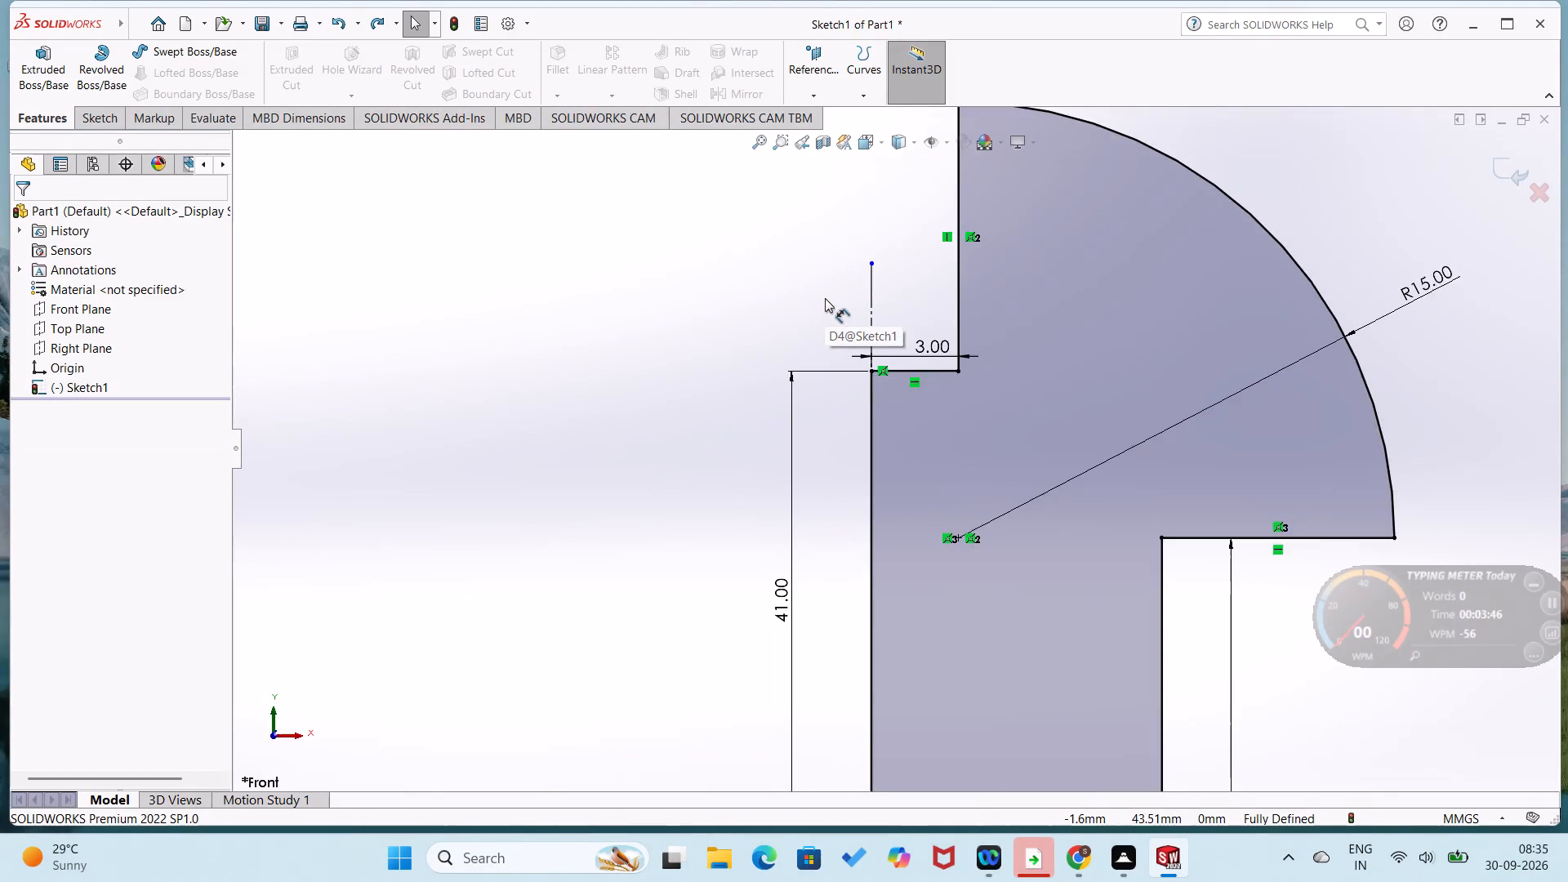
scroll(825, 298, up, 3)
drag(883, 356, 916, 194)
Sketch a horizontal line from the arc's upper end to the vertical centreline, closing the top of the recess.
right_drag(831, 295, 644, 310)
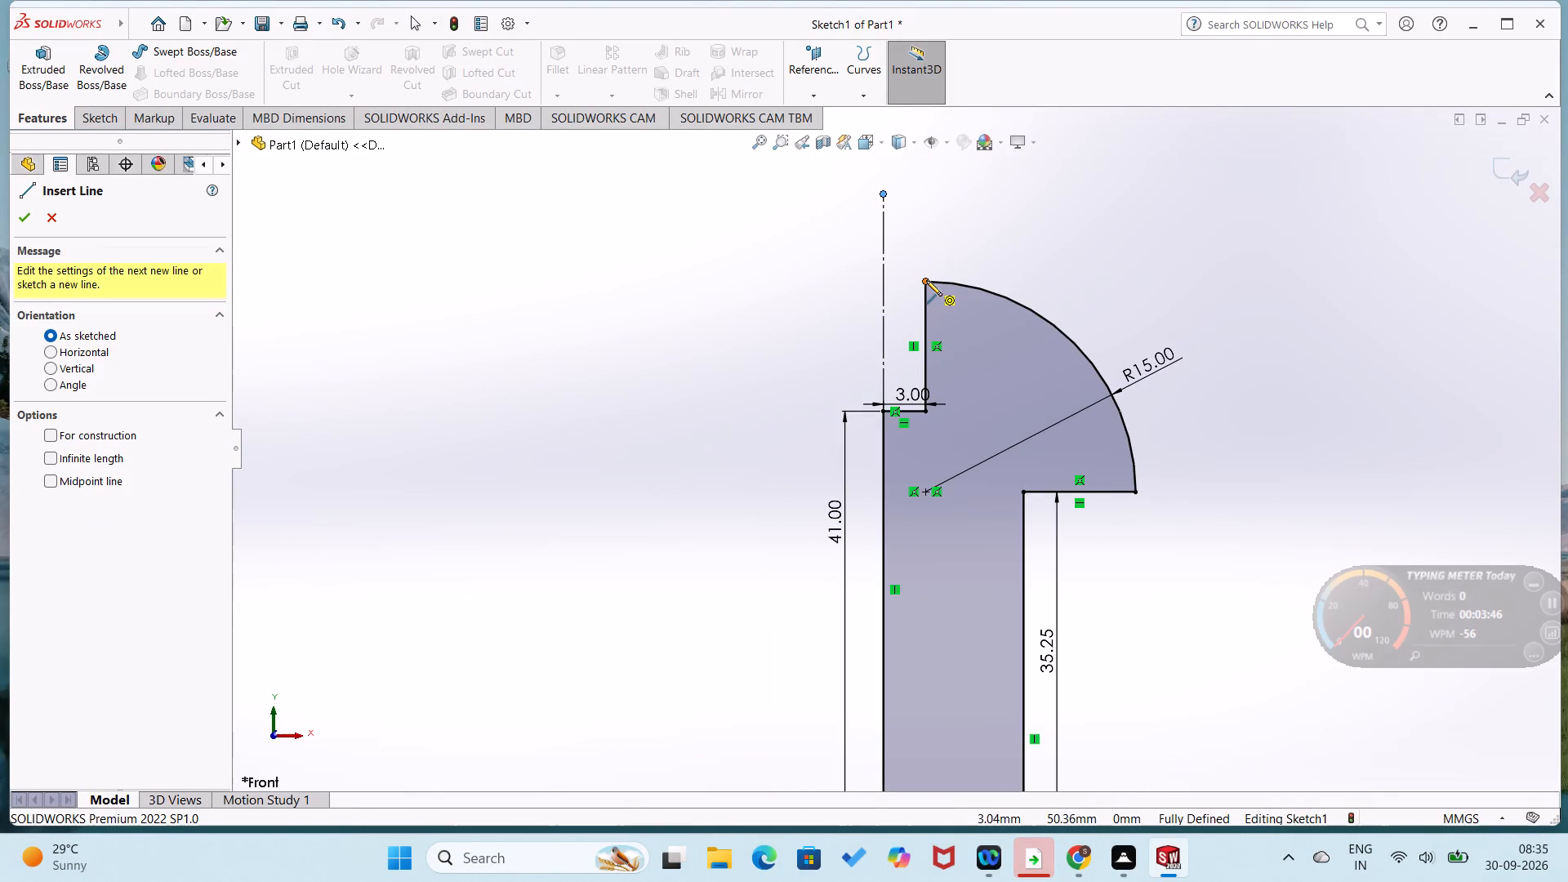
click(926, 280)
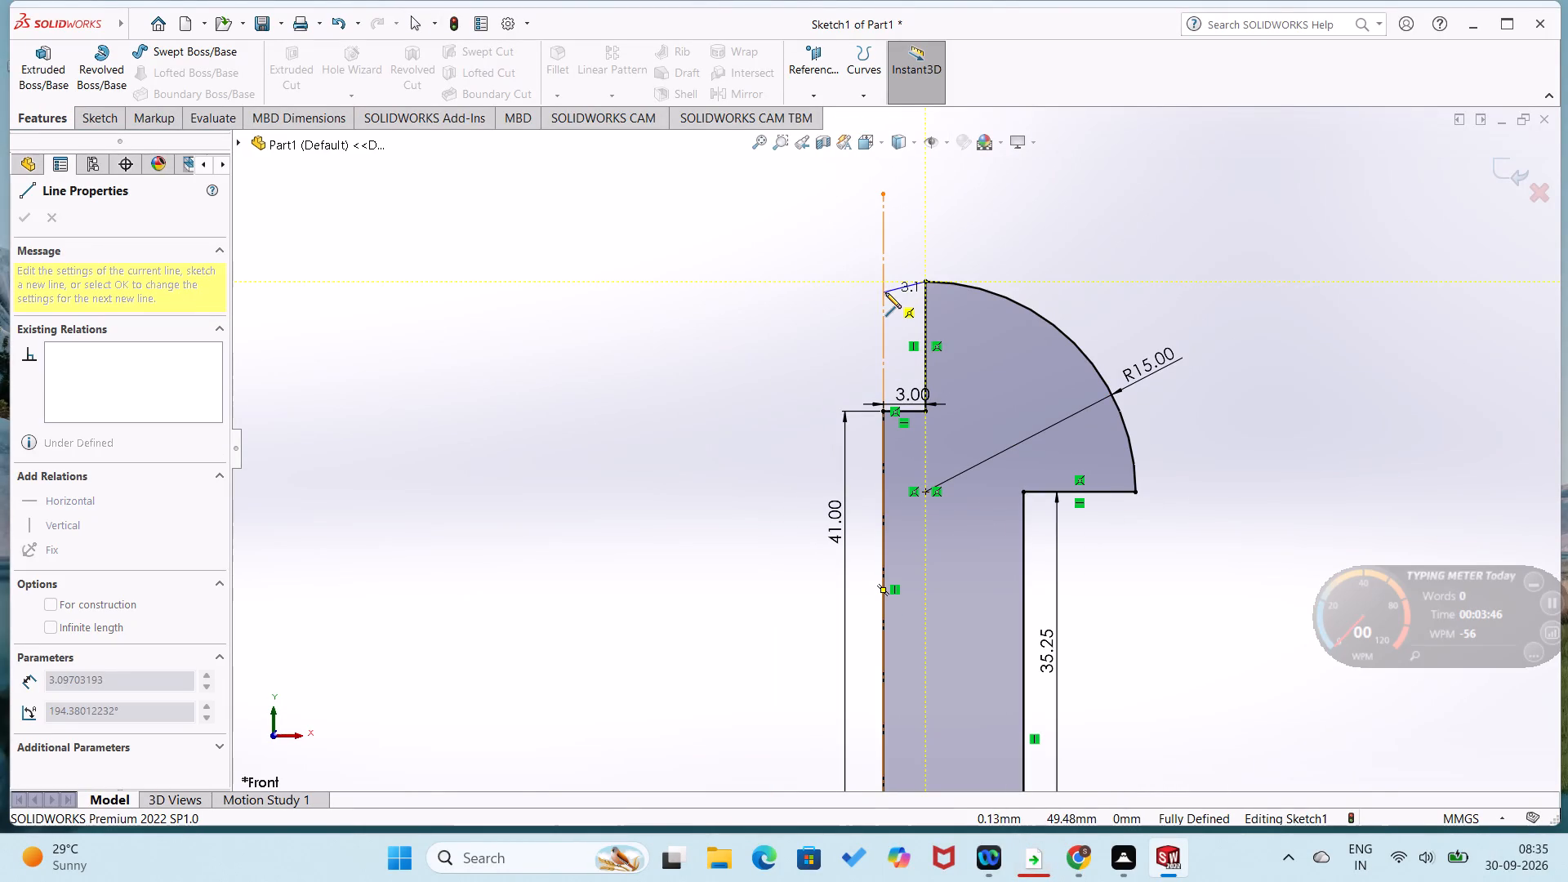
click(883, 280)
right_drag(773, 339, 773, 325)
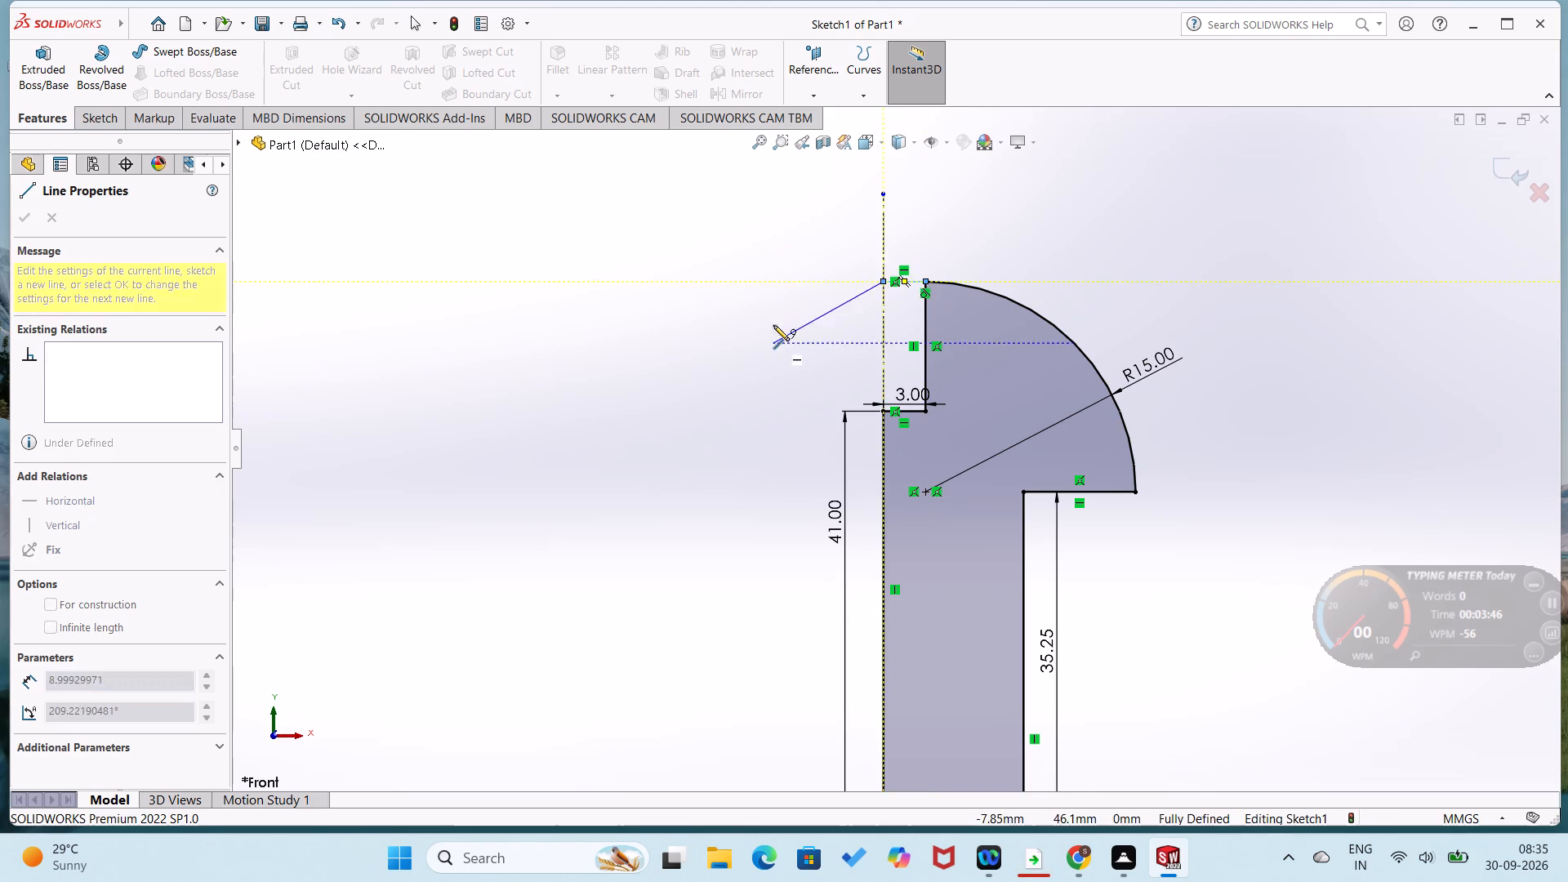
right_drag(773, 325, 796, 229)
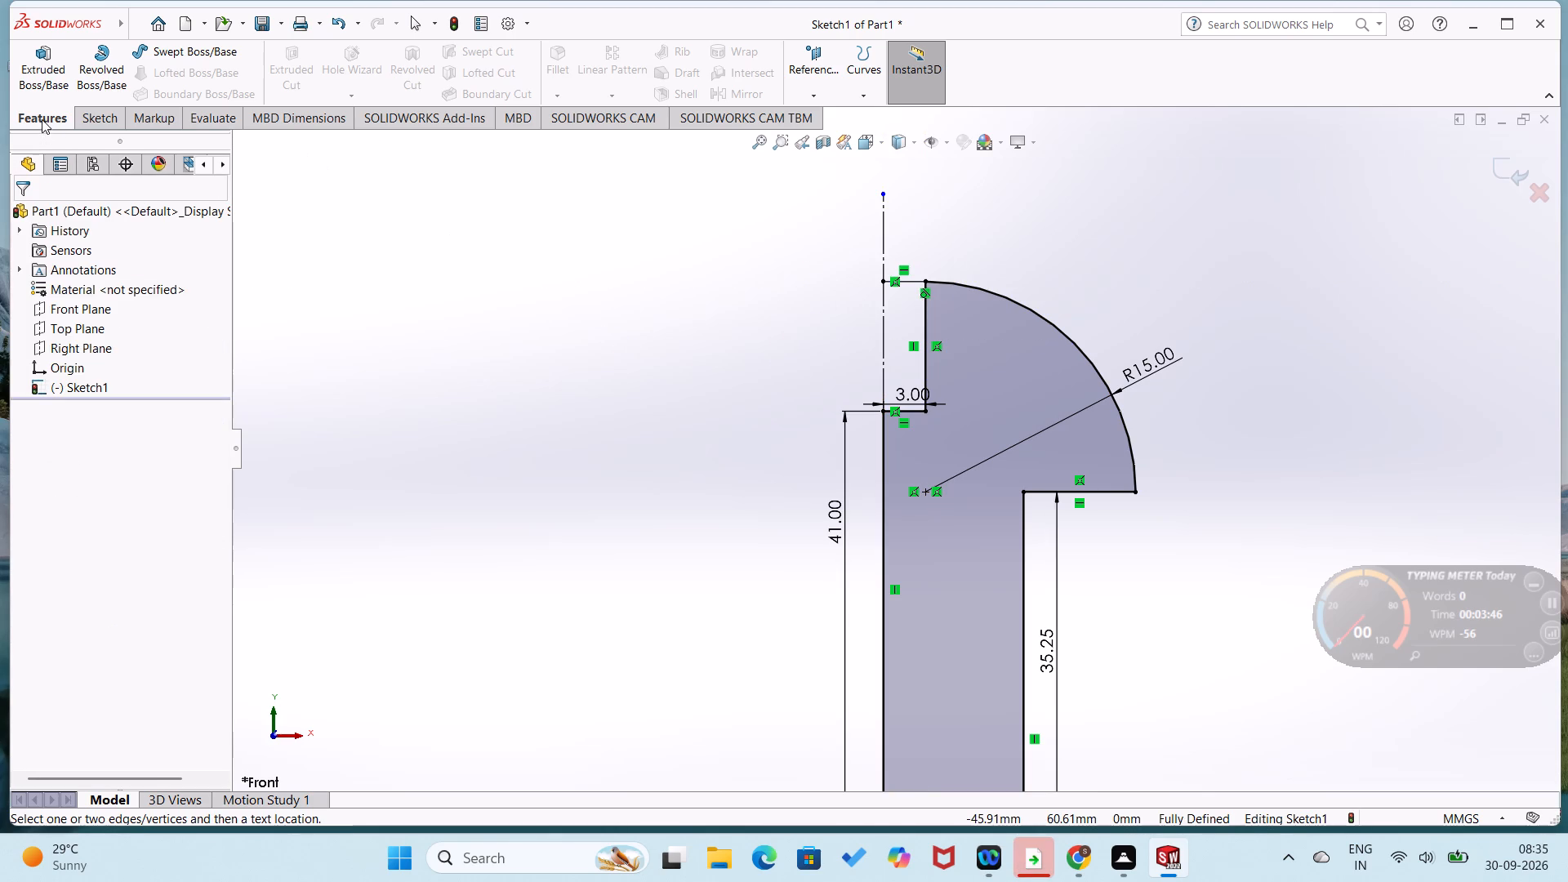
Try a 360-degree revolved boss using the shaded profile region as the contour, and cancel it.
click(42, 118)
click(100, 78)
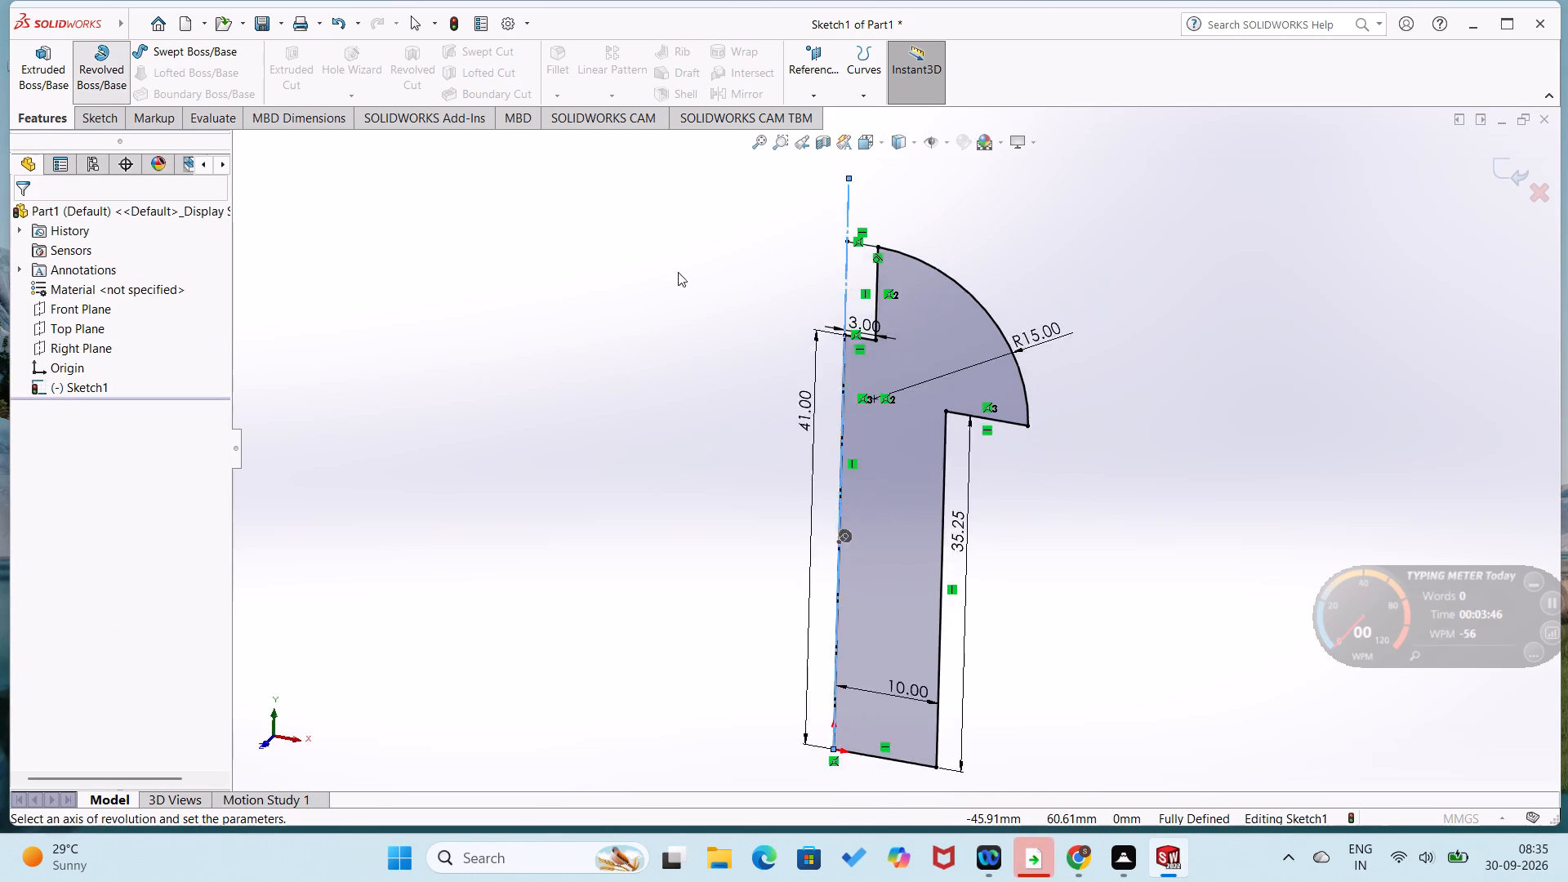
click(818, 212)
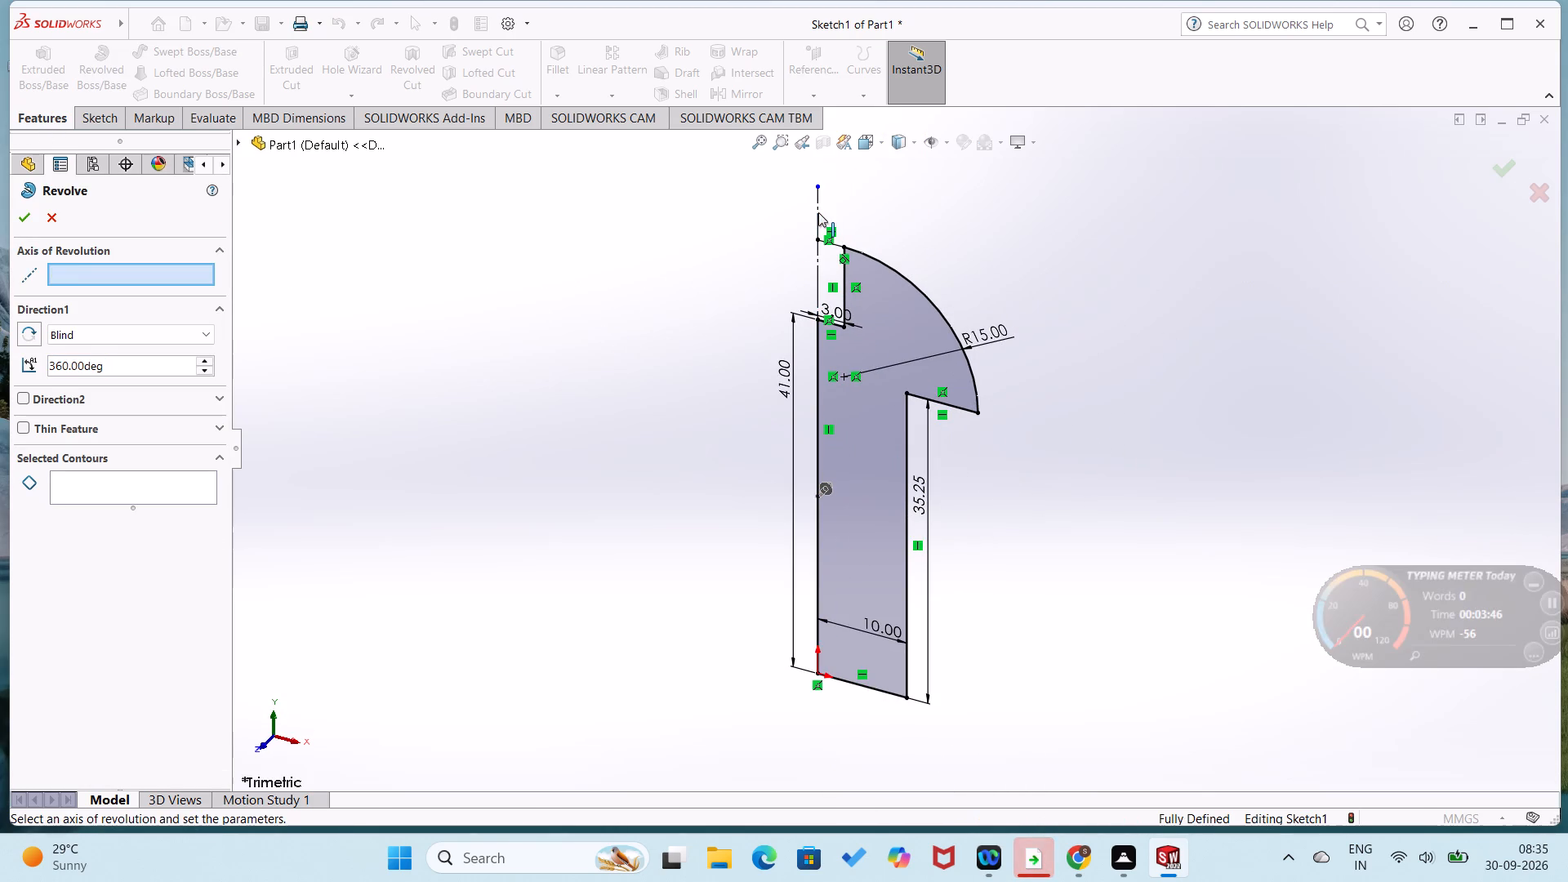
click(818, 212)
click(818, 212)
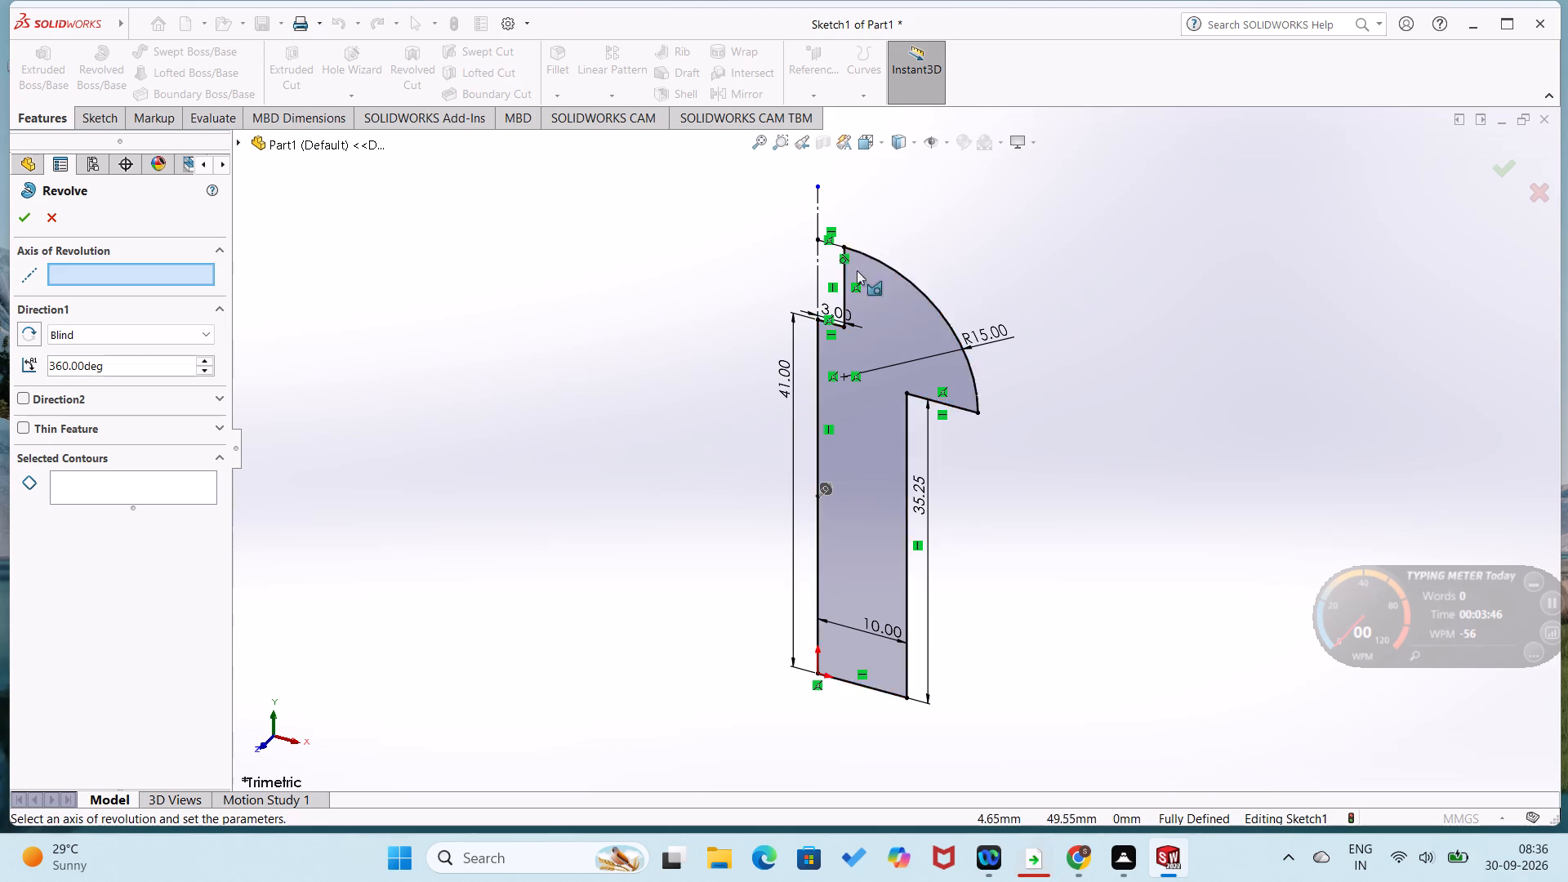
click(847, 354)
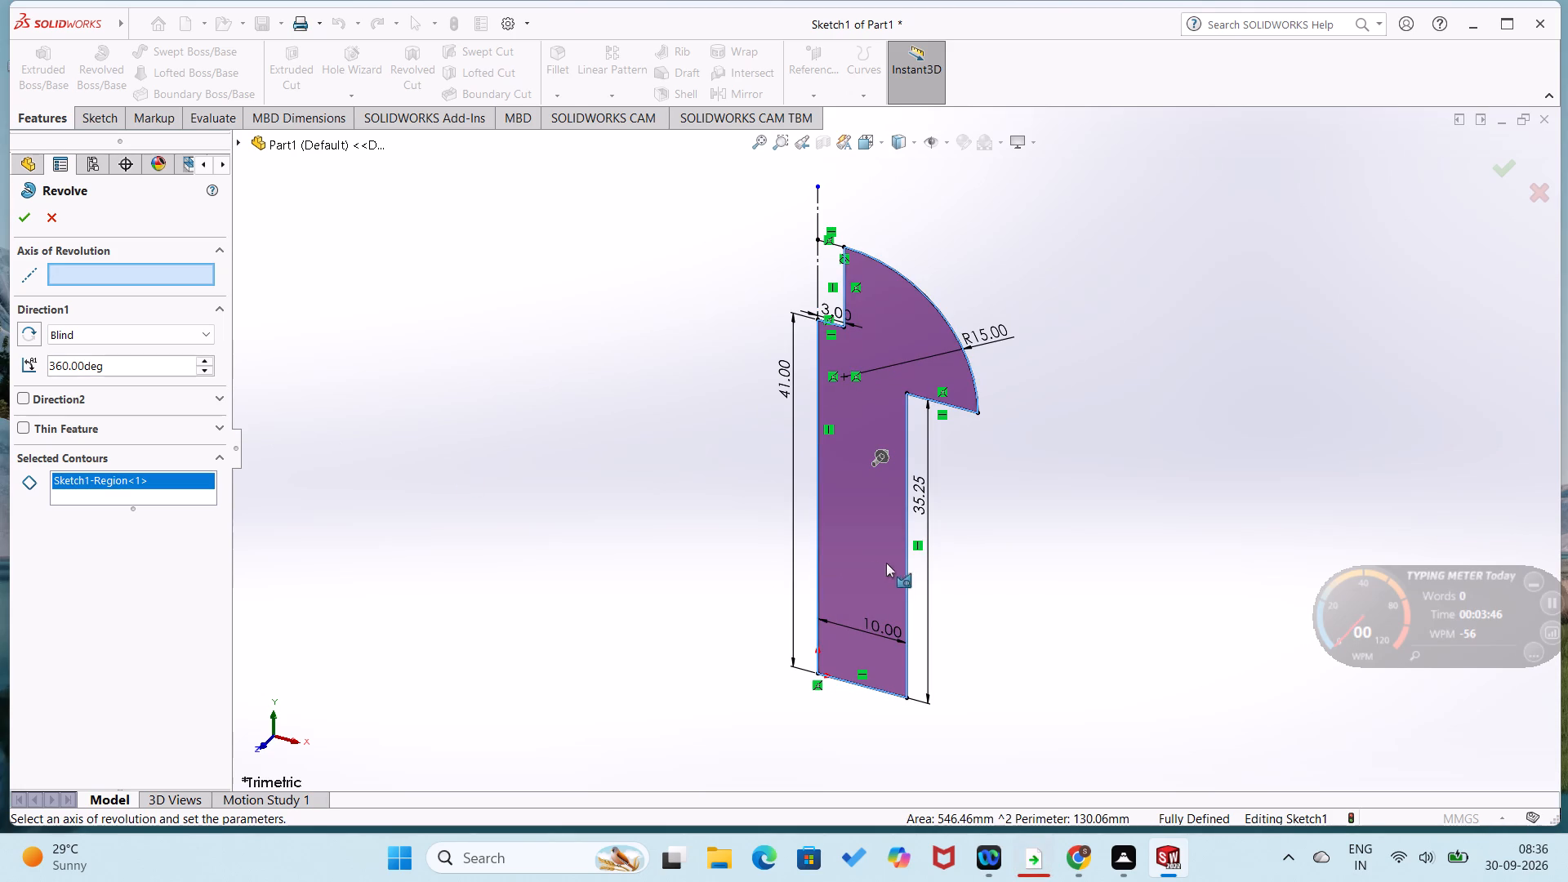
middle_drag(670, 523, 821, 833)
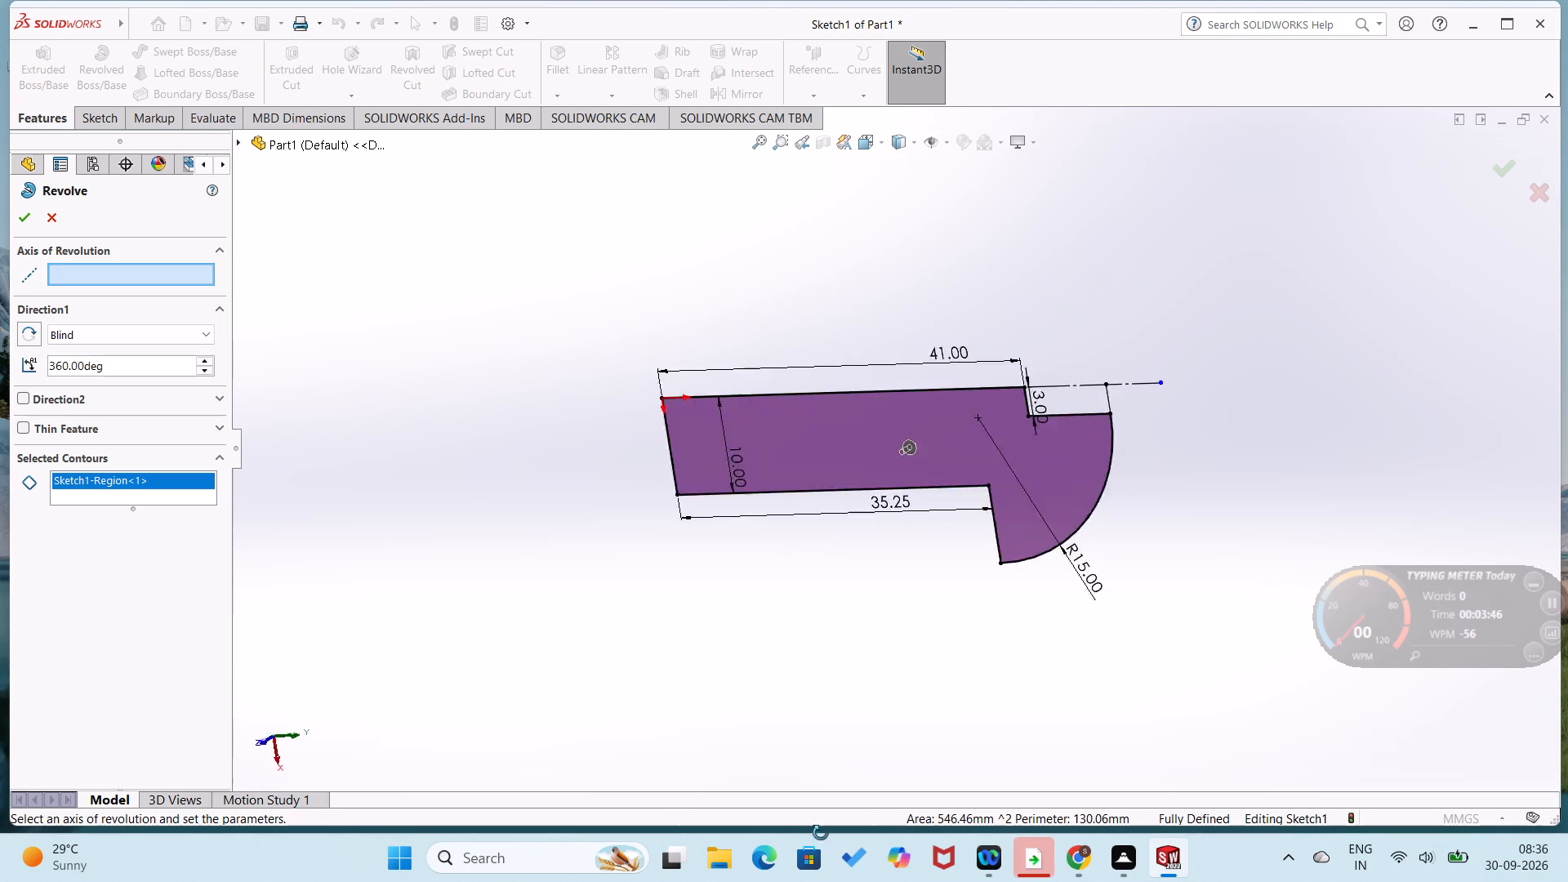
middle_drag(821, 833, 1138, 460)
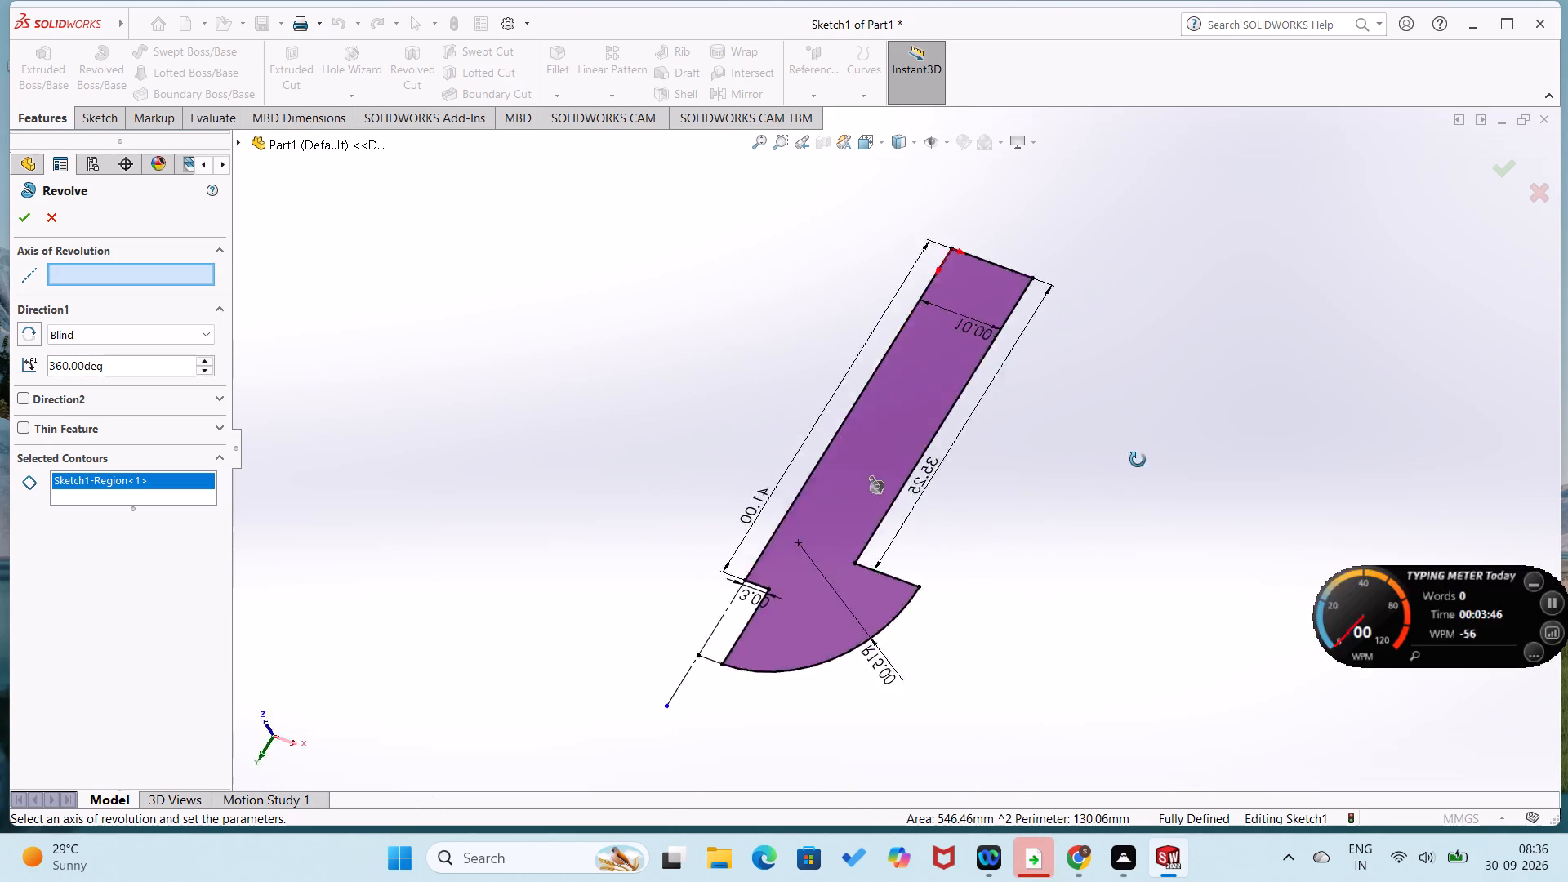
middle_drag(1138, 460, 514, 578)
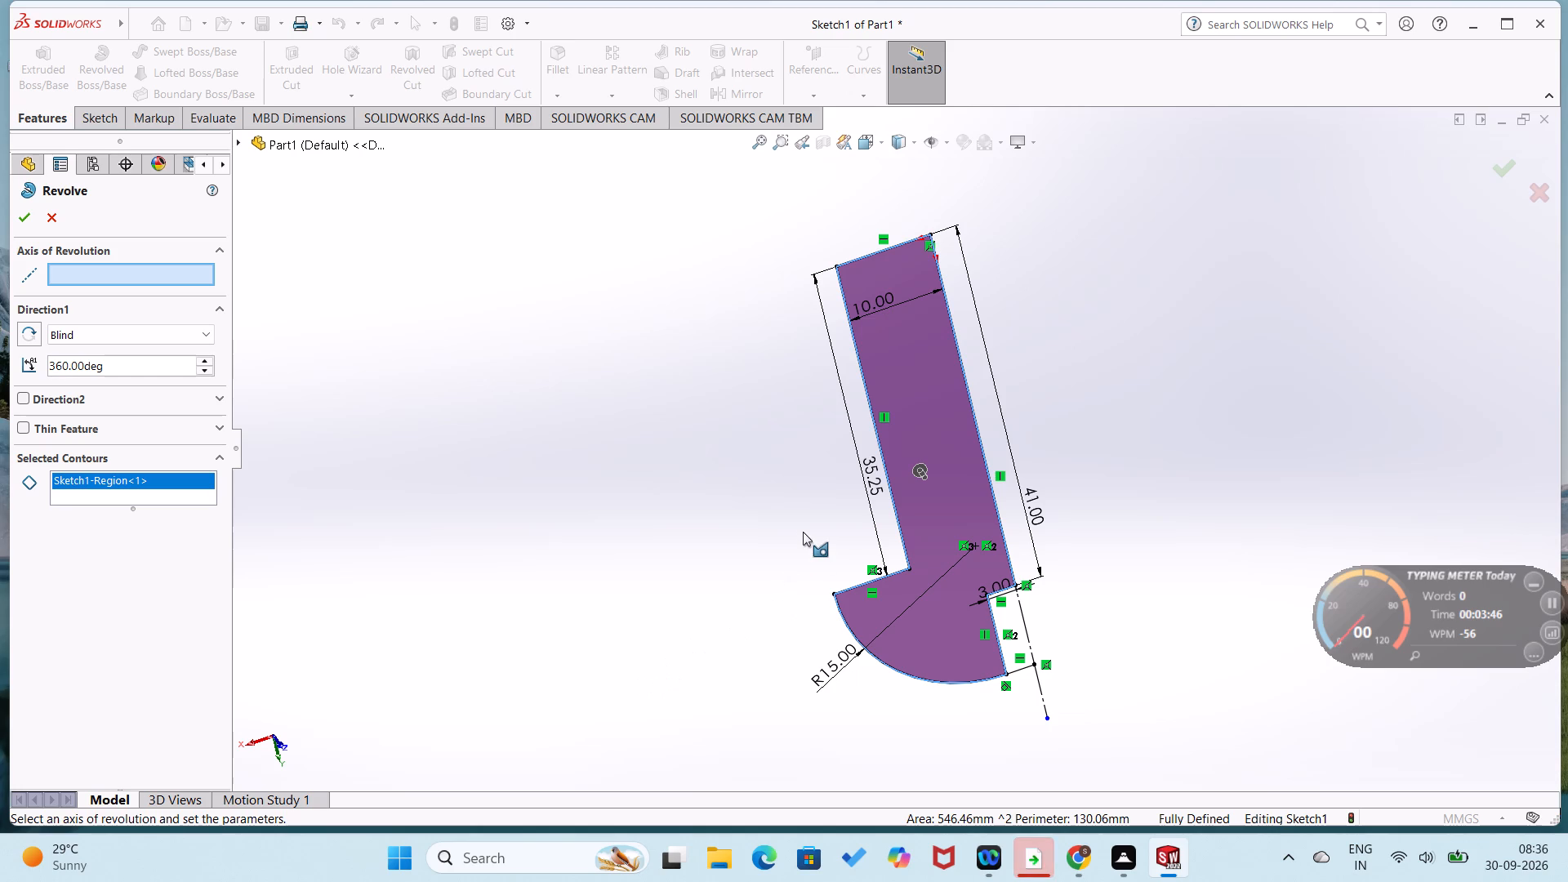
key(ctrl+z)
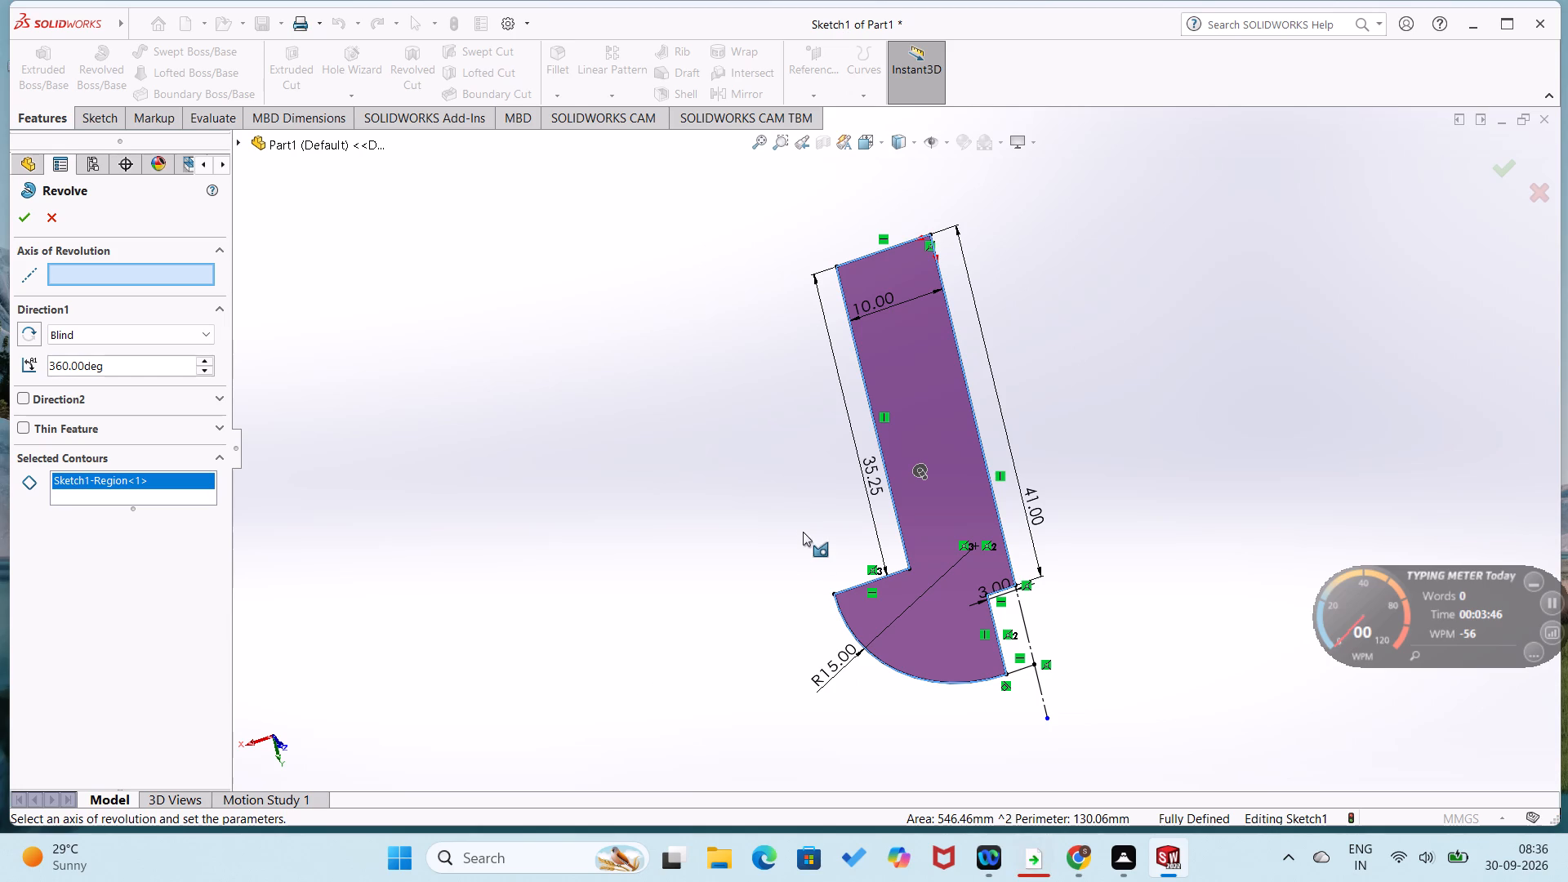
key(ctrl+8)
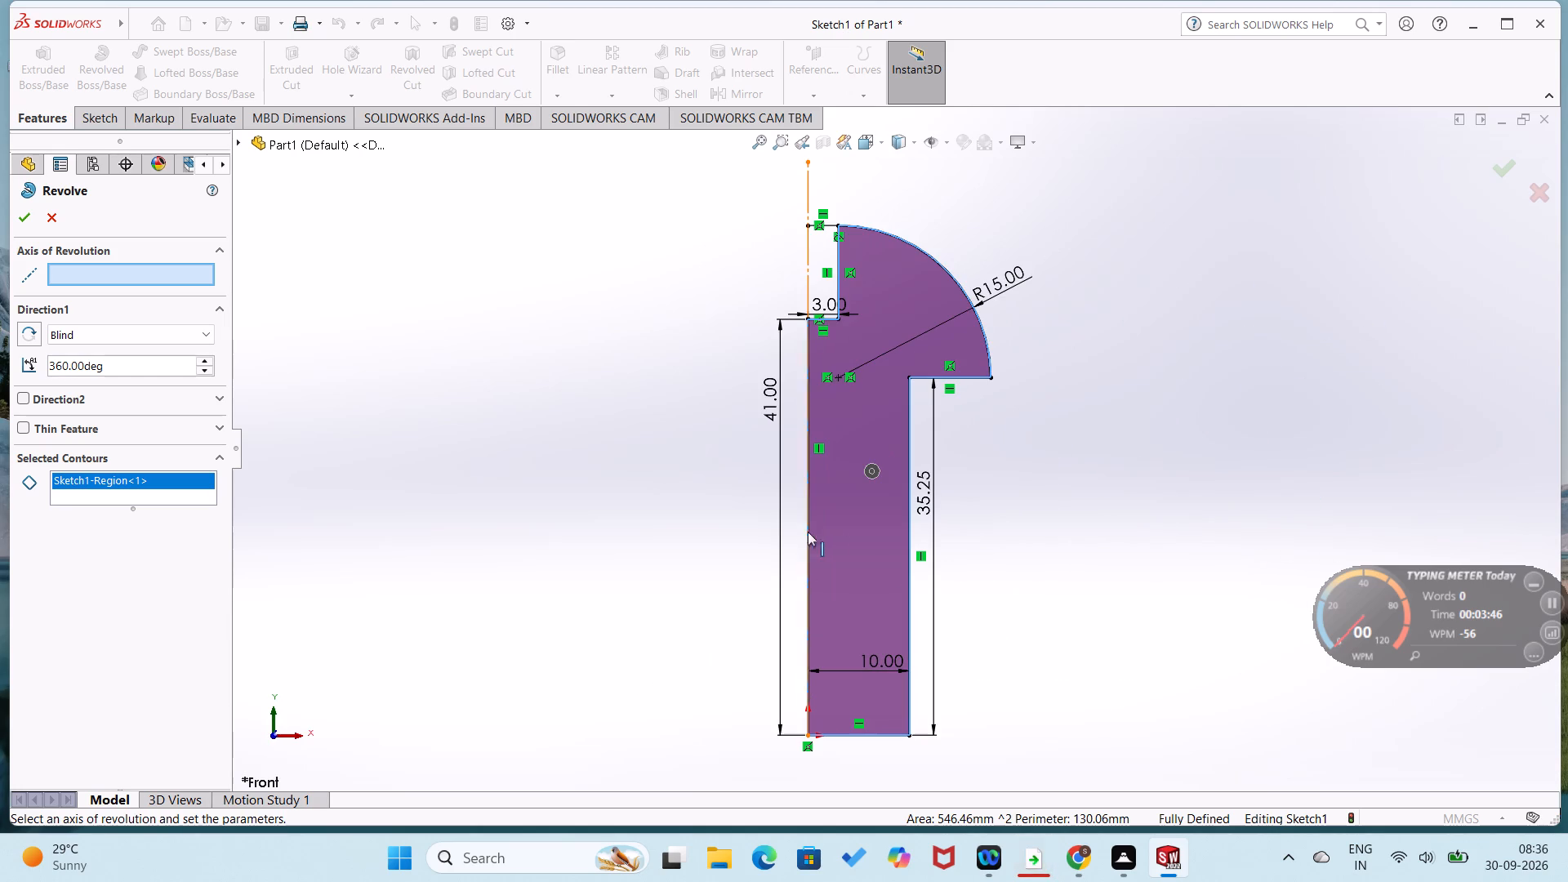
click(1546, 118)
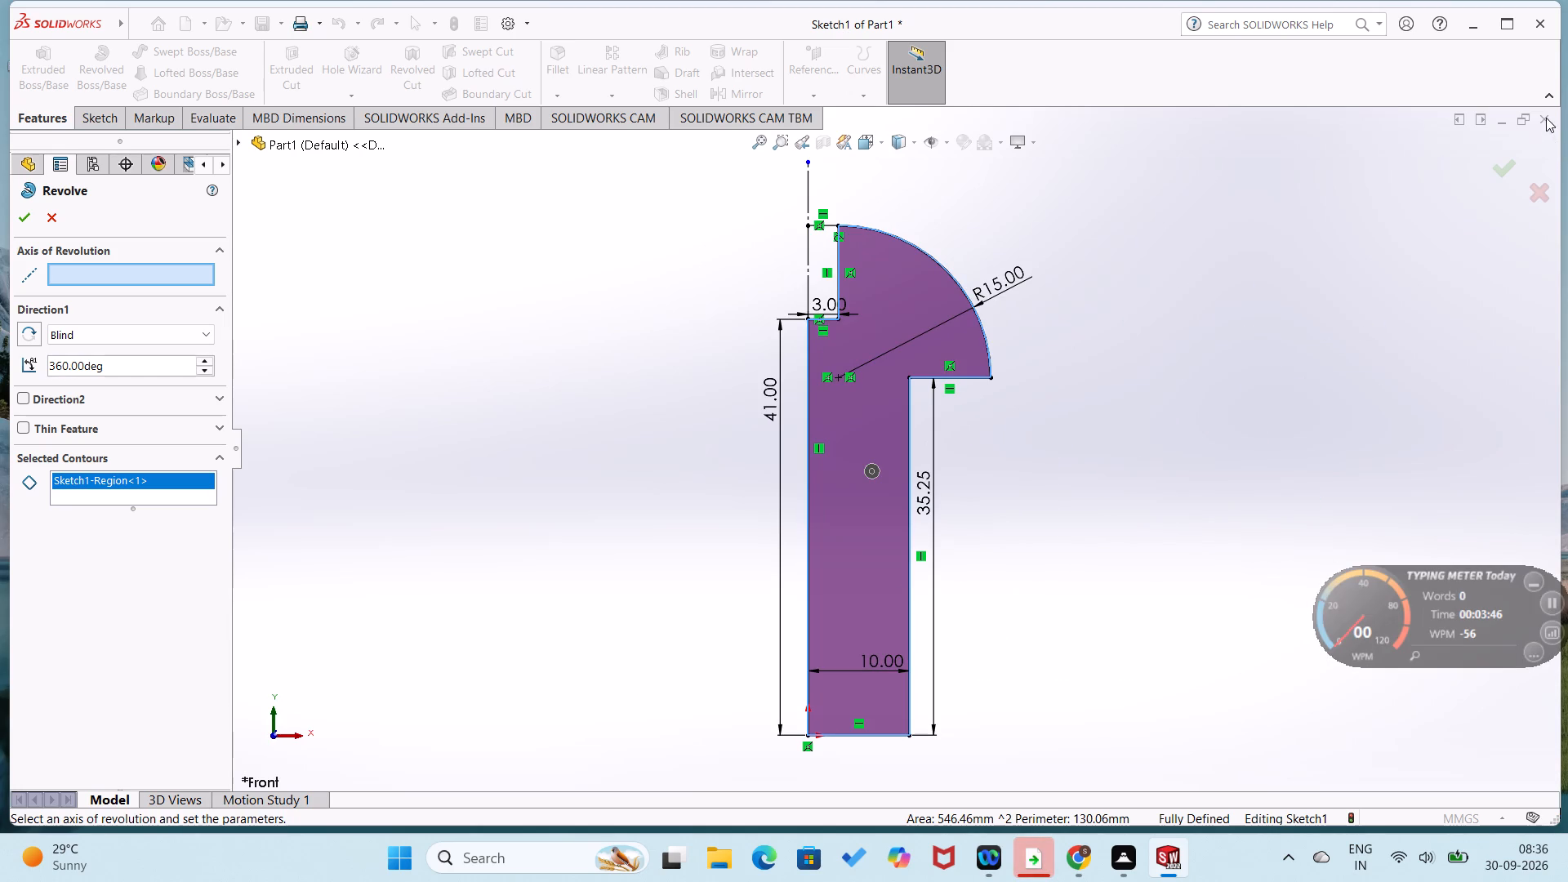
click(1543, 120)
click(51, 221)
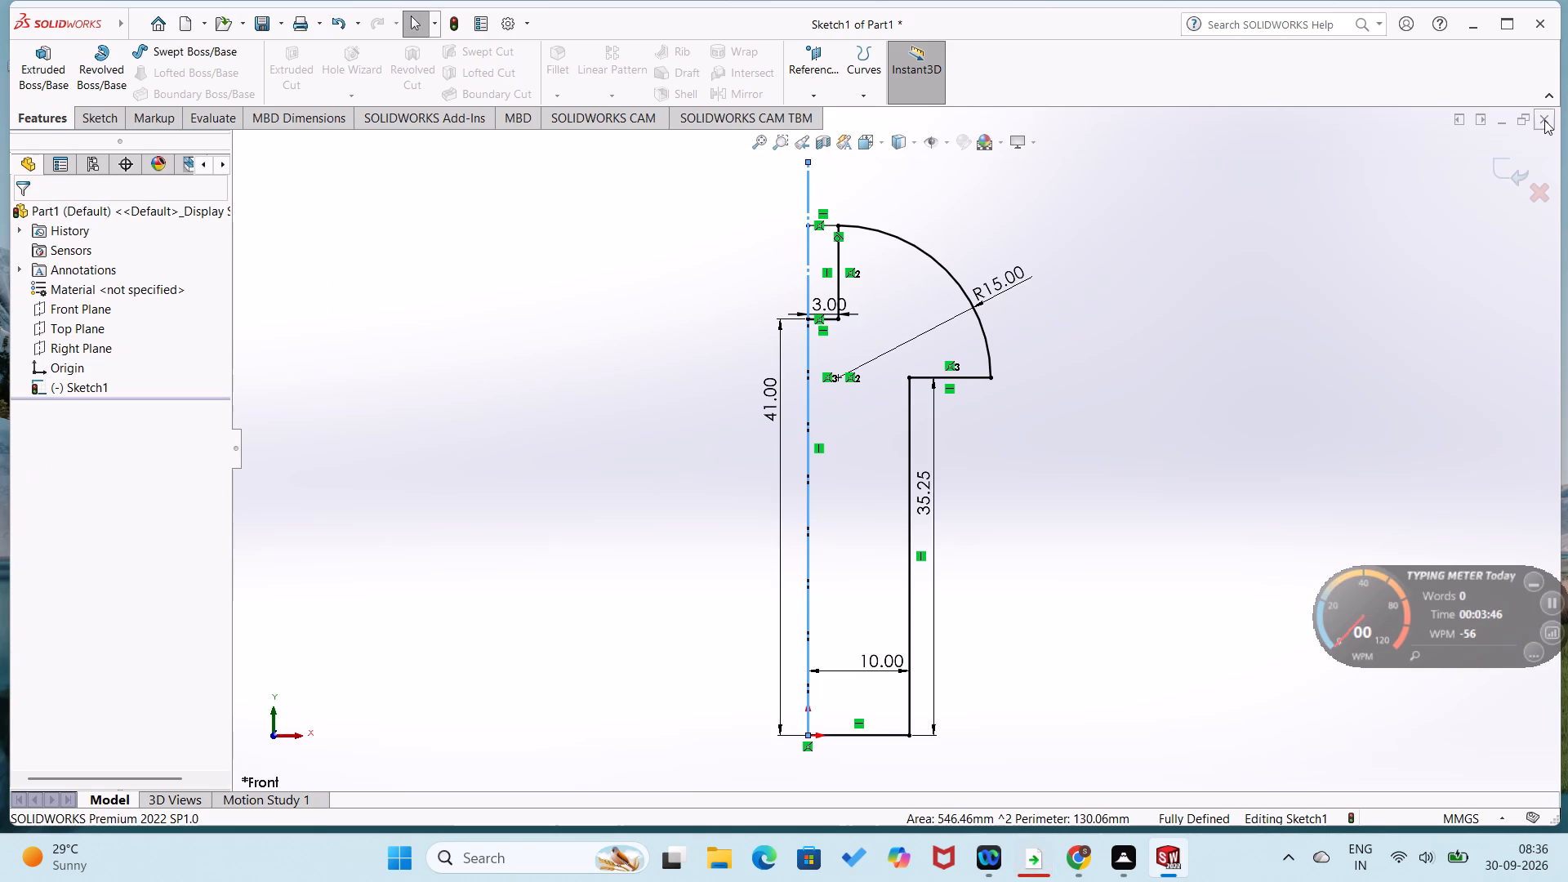
Close the current part document without saving it.
click(1544, 120)
click(911, 461)
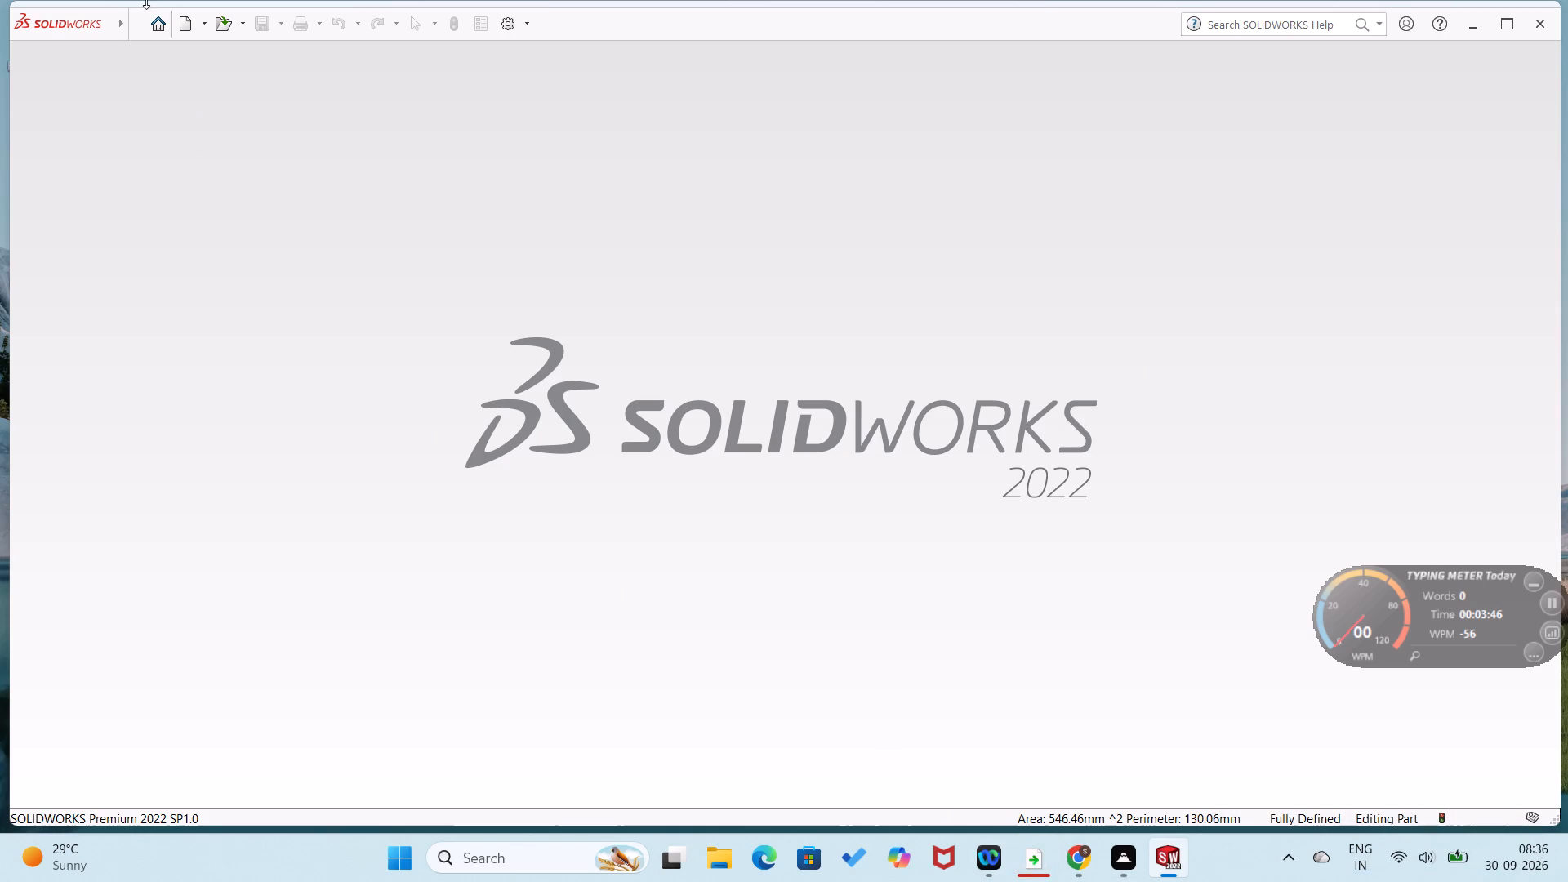
Create a new part document from the welcome window.
click(167, 24)
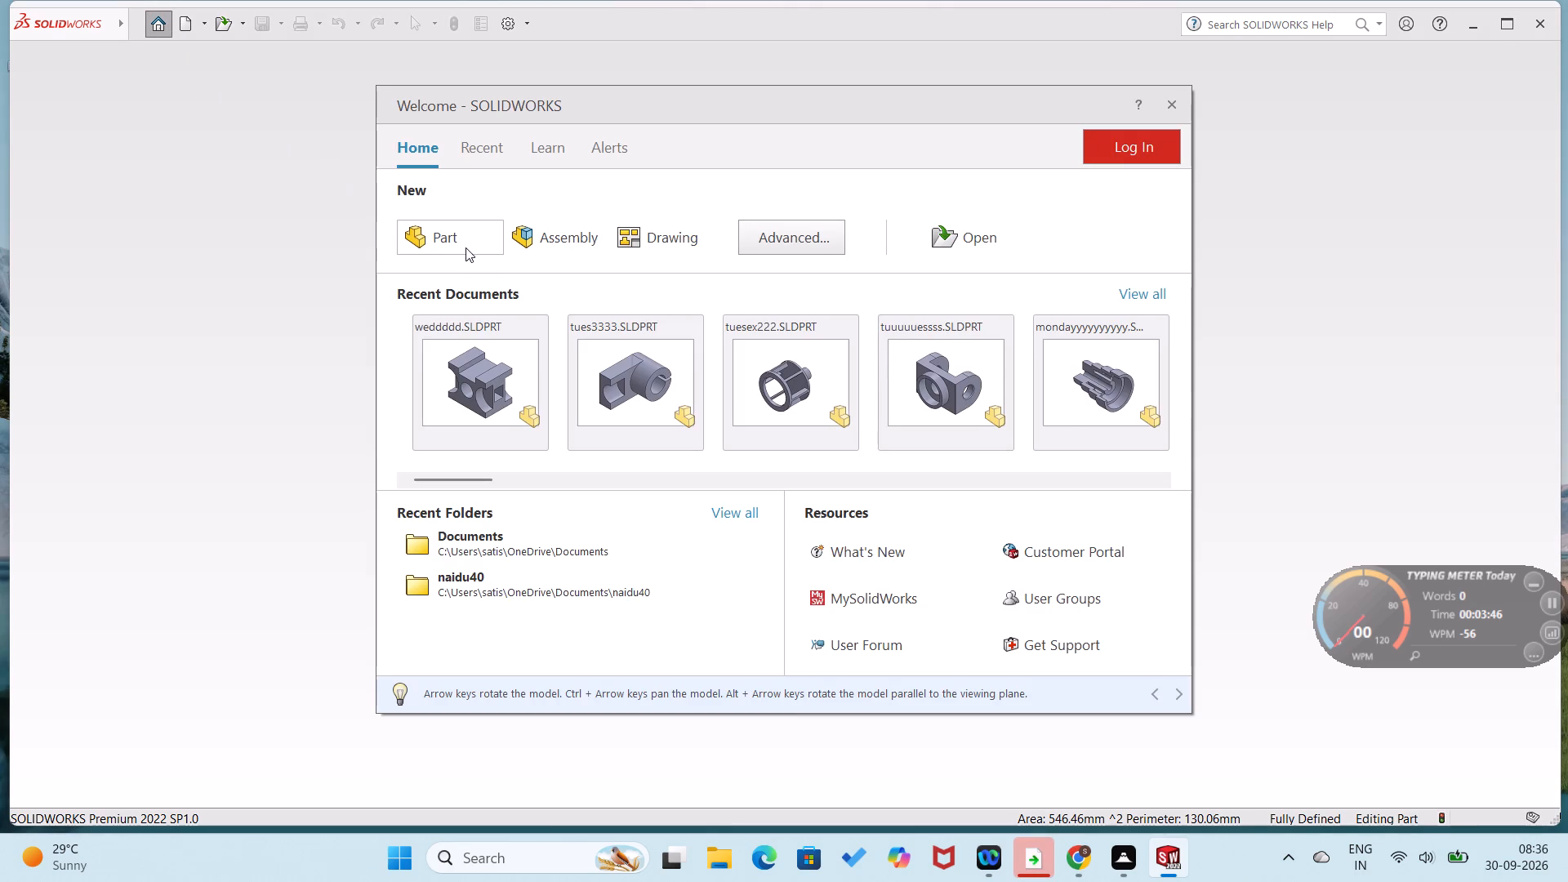
click(456, 245)
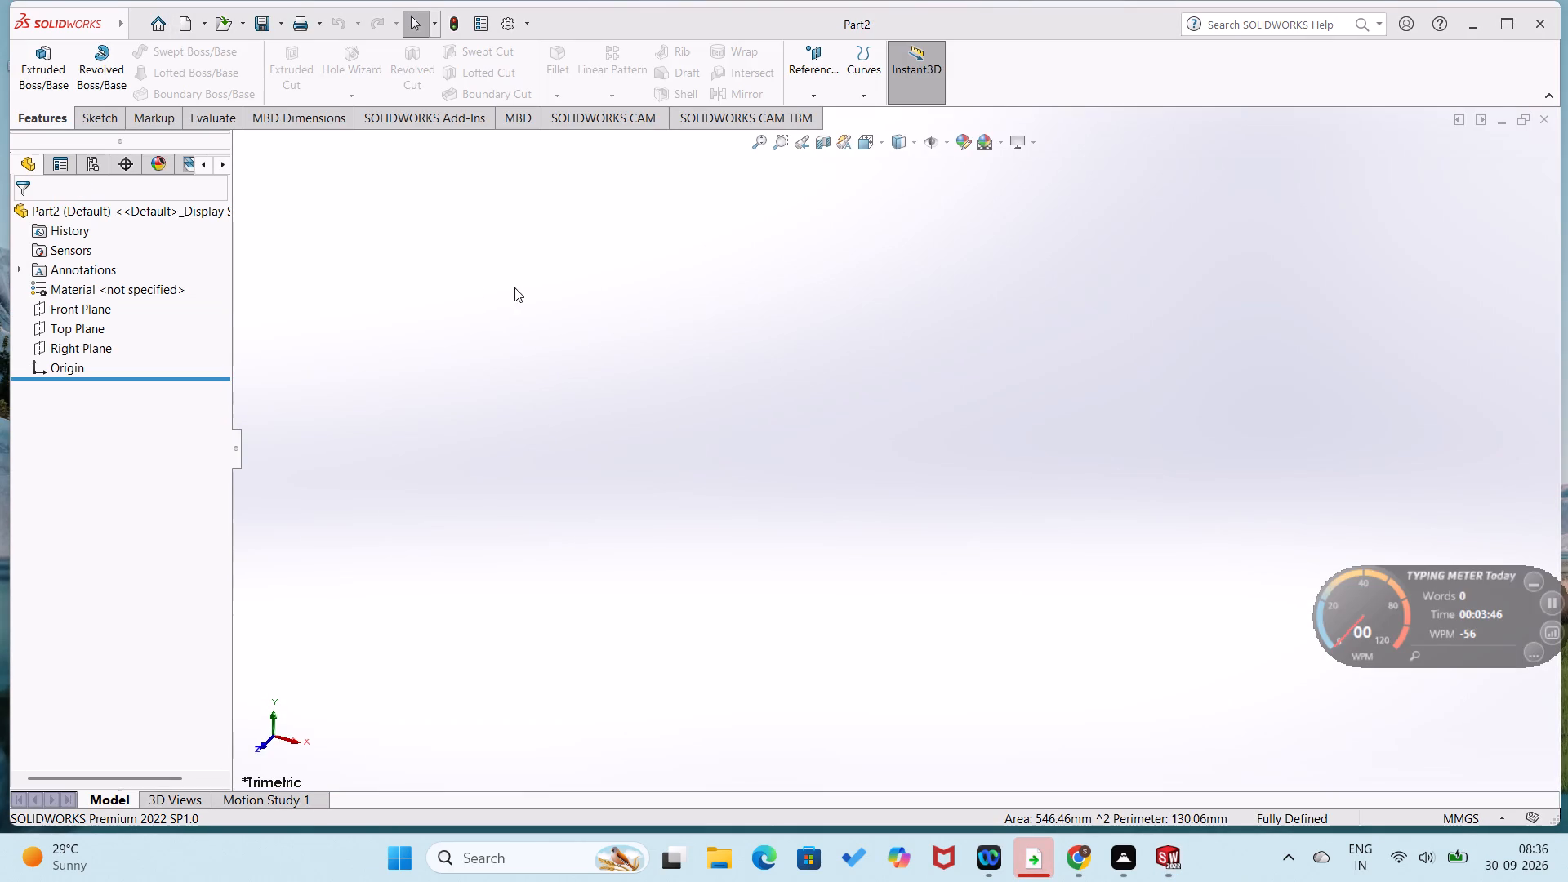
Start a new sketch on the Front Plane.
right_click(78, 315)
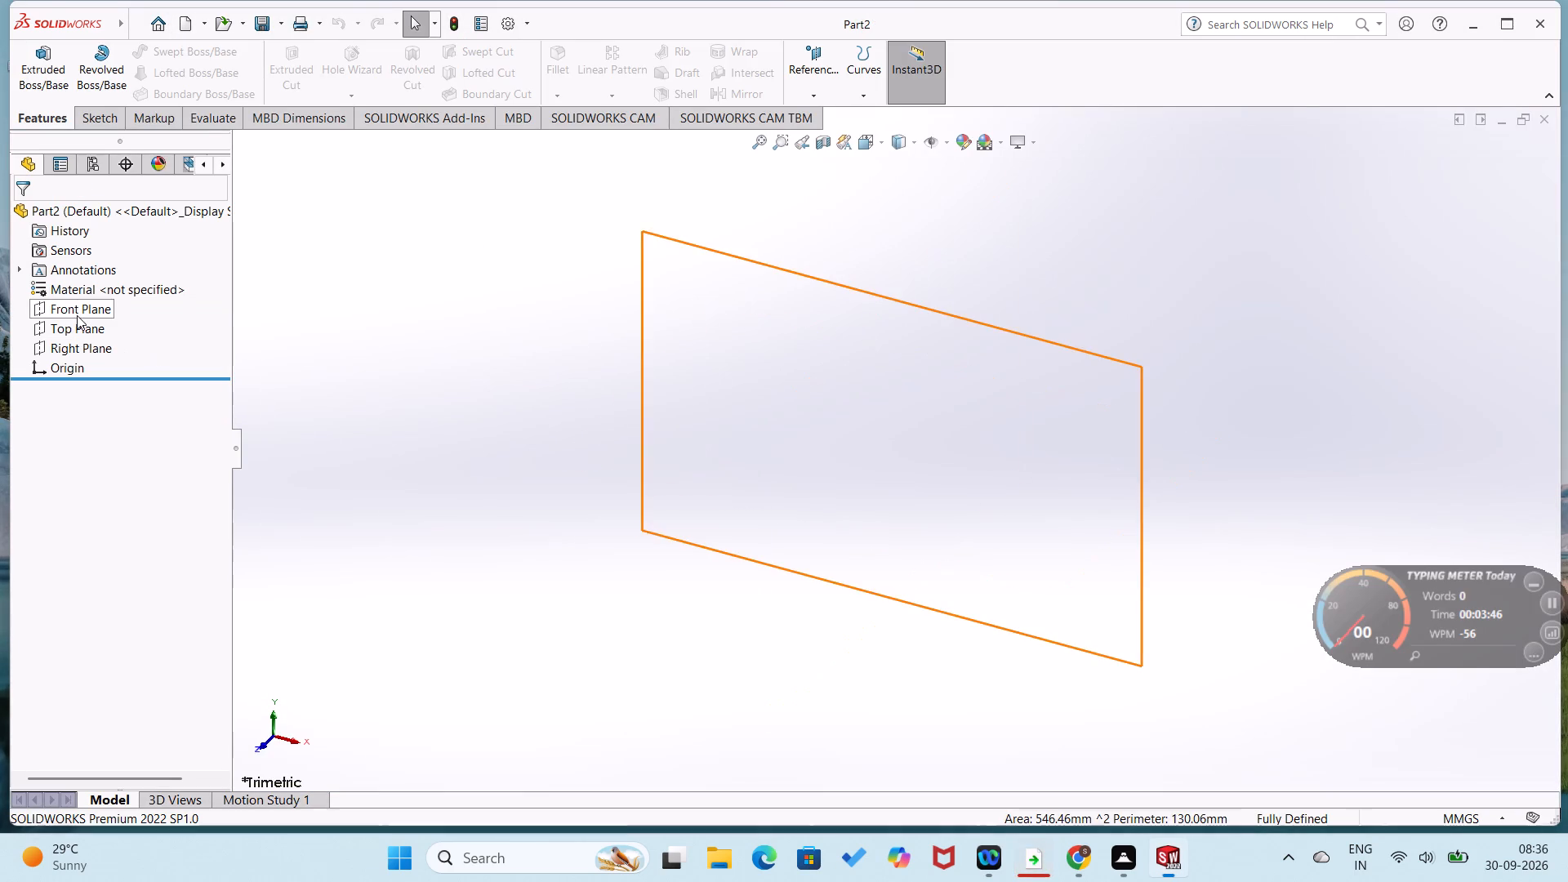
click(91, 302)
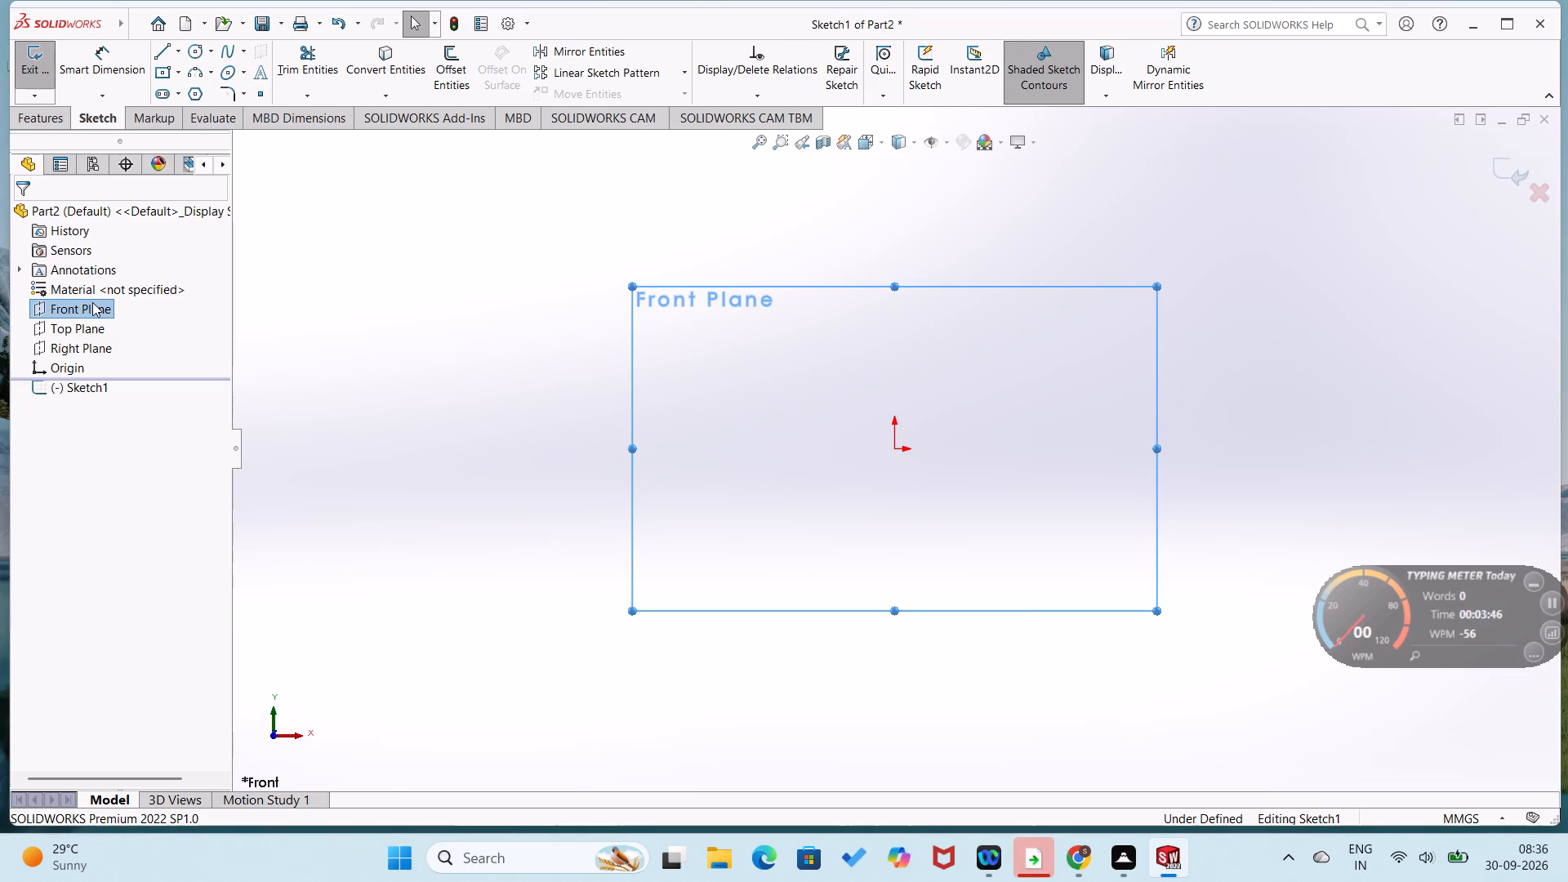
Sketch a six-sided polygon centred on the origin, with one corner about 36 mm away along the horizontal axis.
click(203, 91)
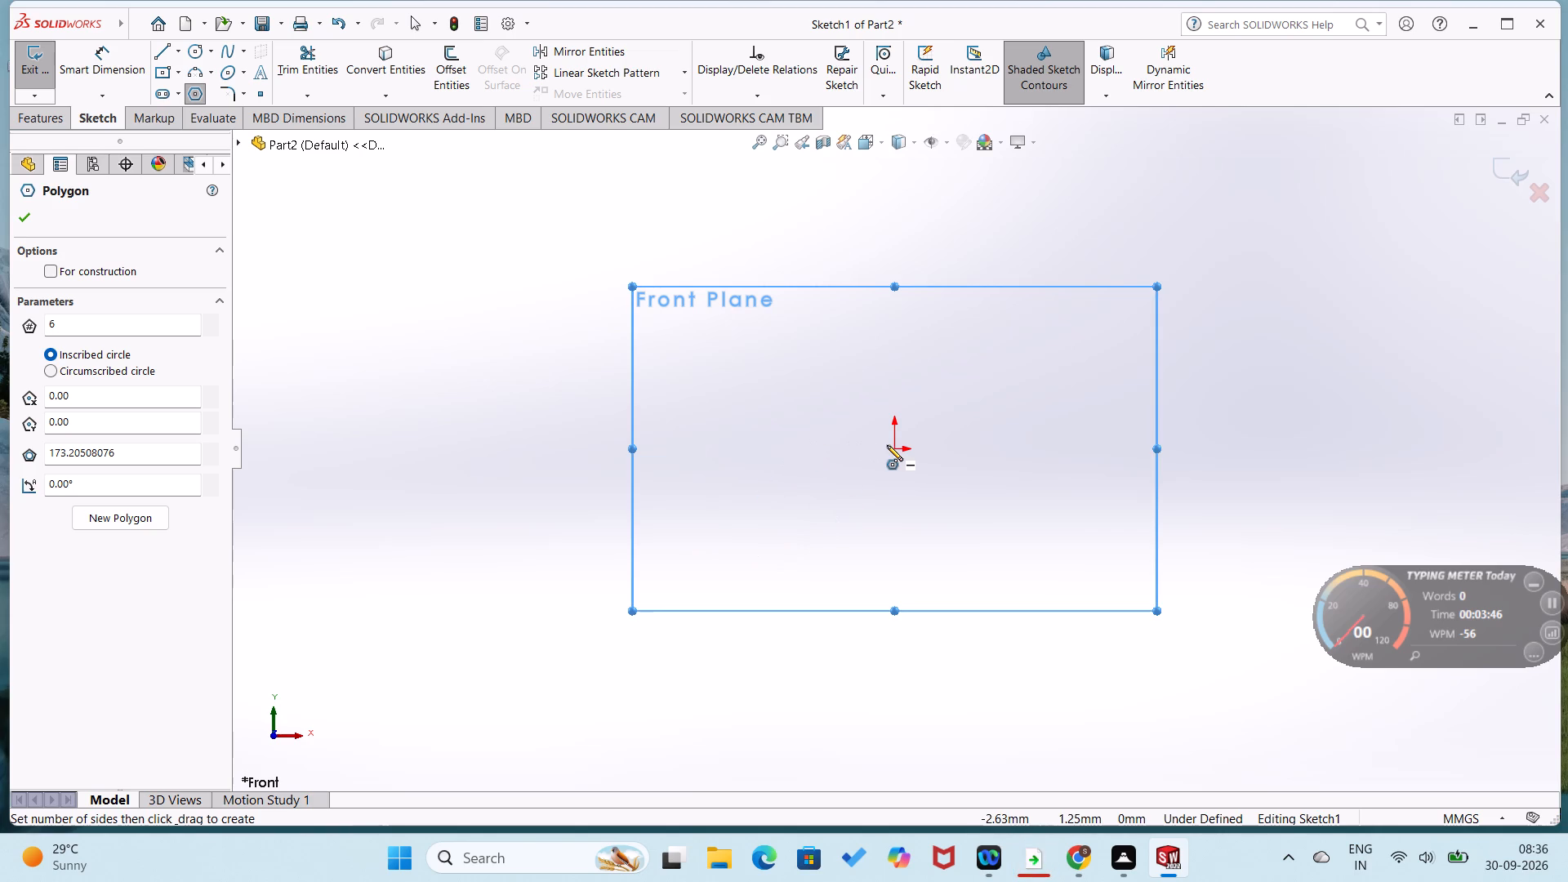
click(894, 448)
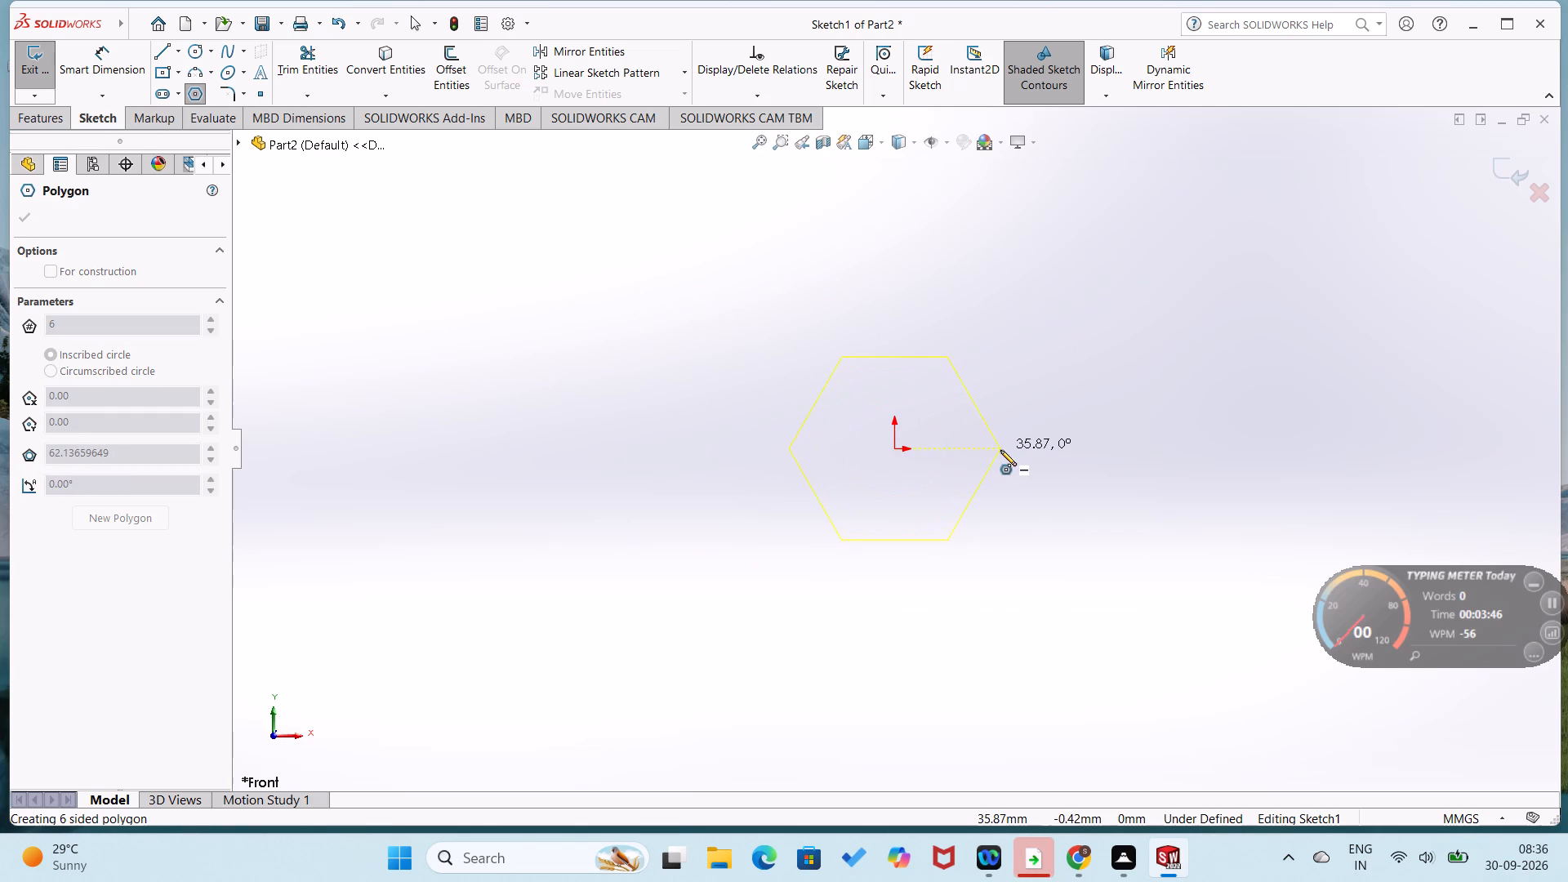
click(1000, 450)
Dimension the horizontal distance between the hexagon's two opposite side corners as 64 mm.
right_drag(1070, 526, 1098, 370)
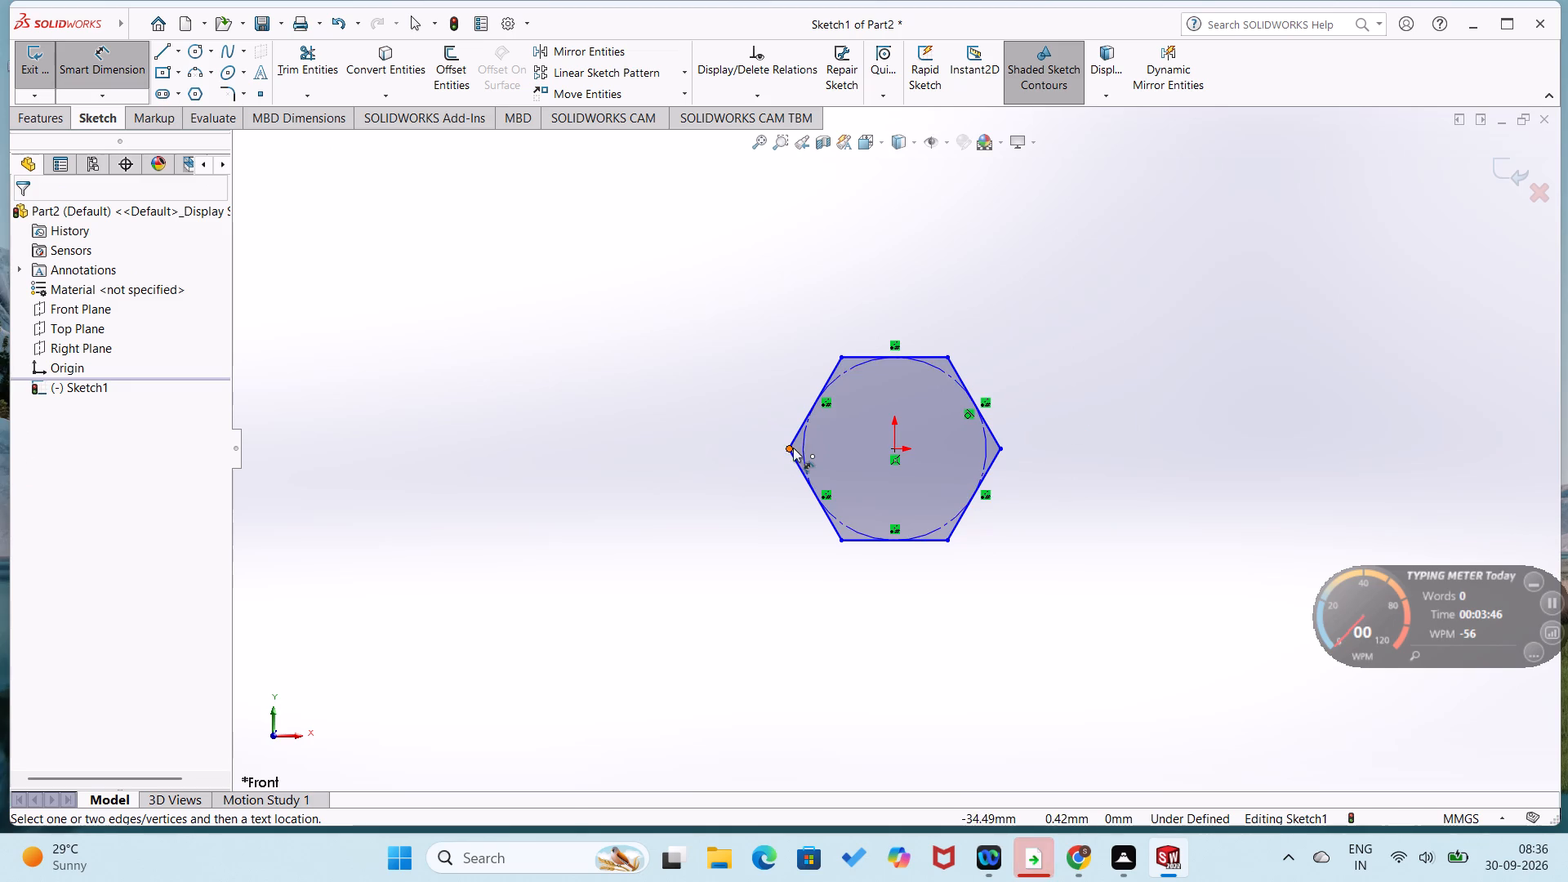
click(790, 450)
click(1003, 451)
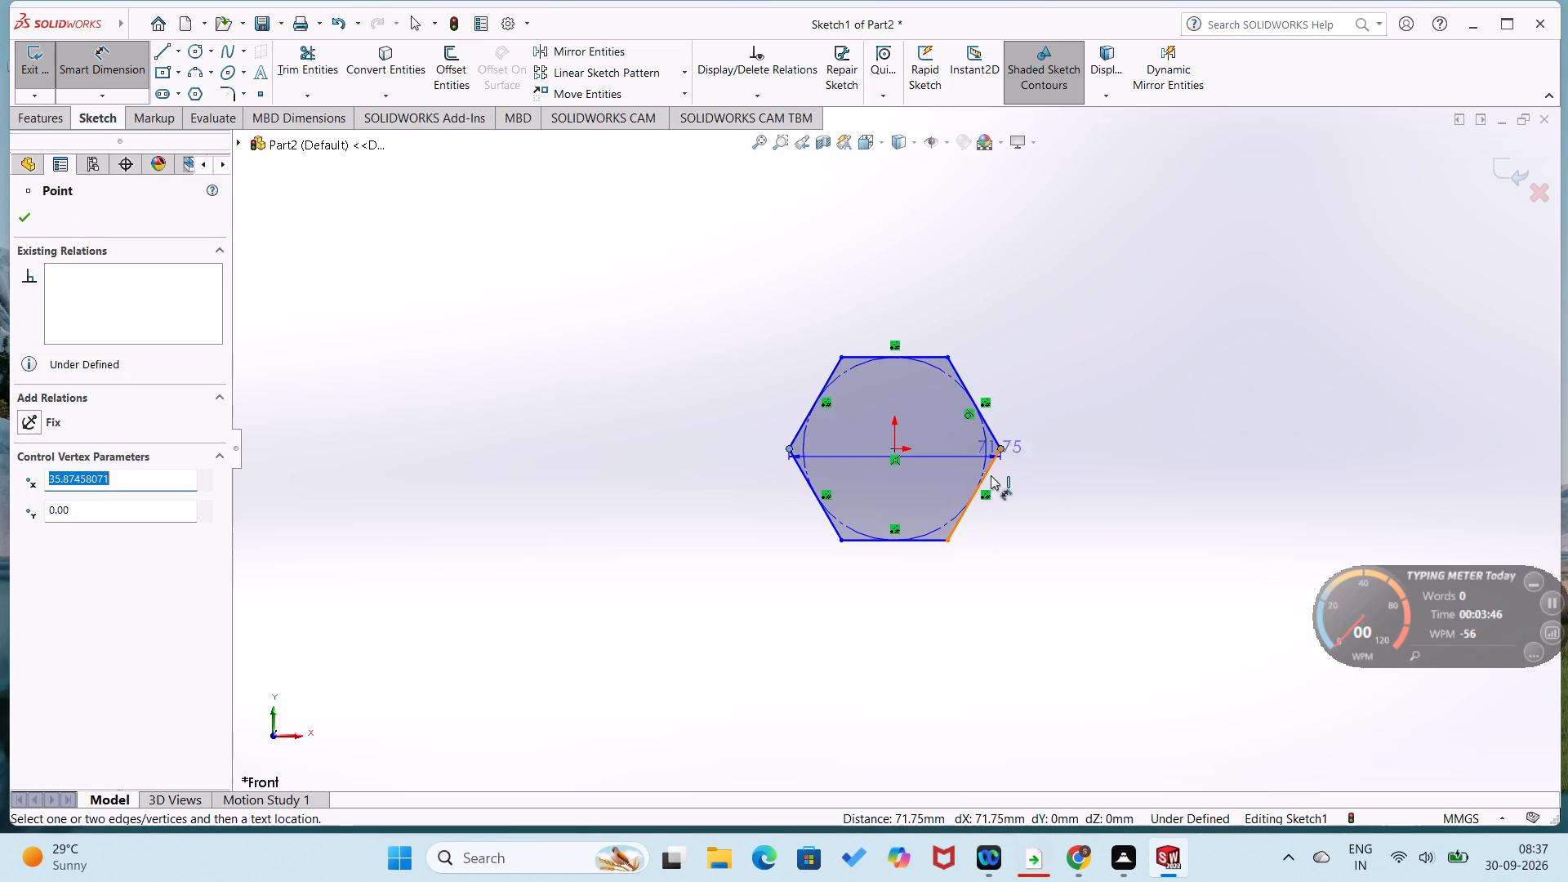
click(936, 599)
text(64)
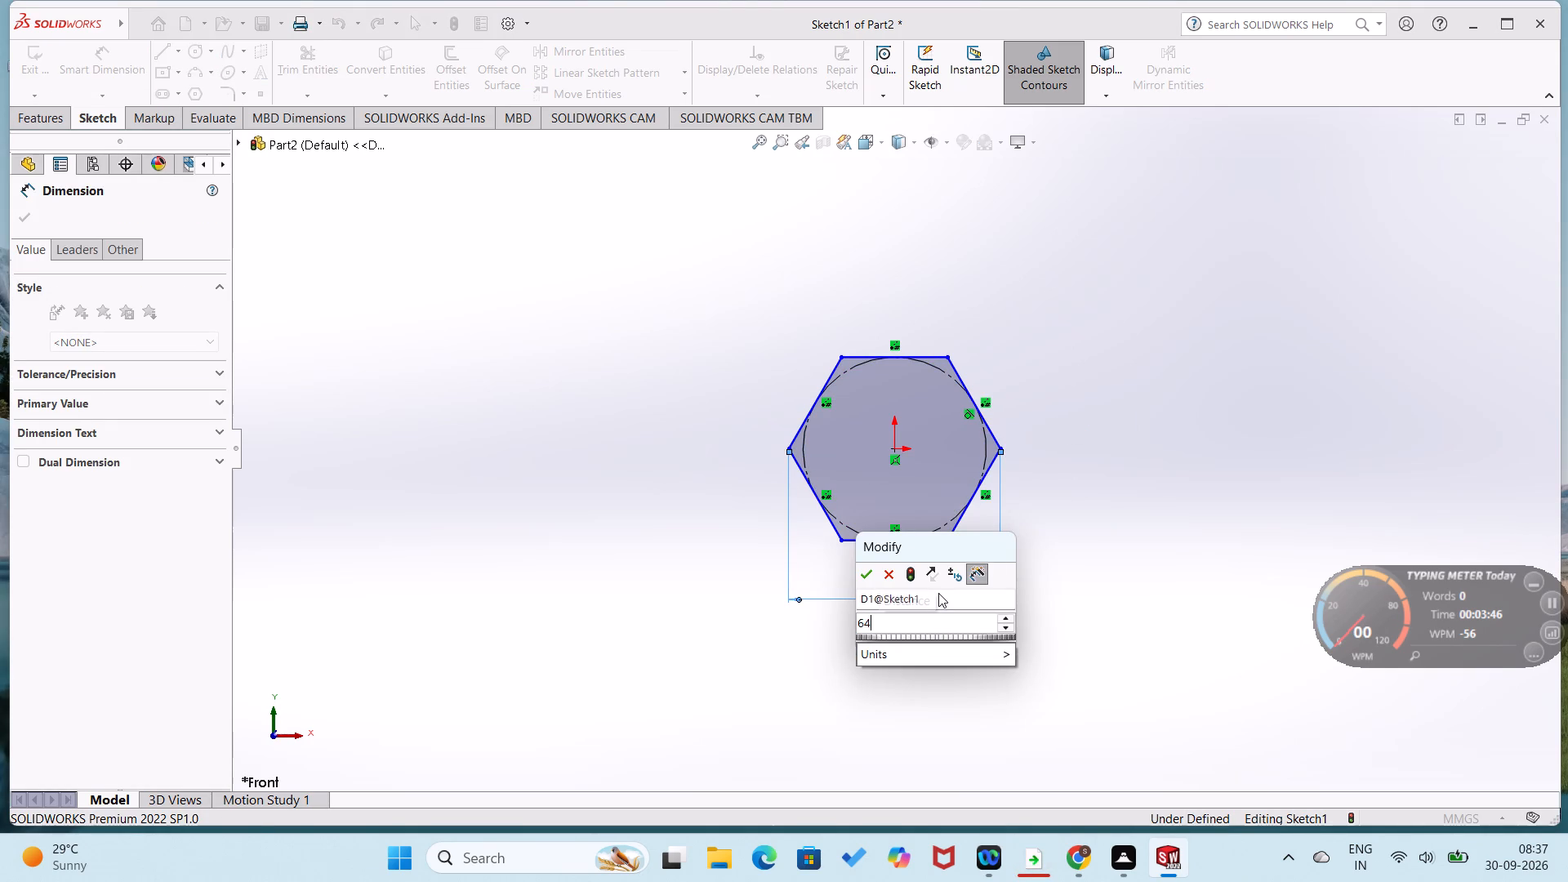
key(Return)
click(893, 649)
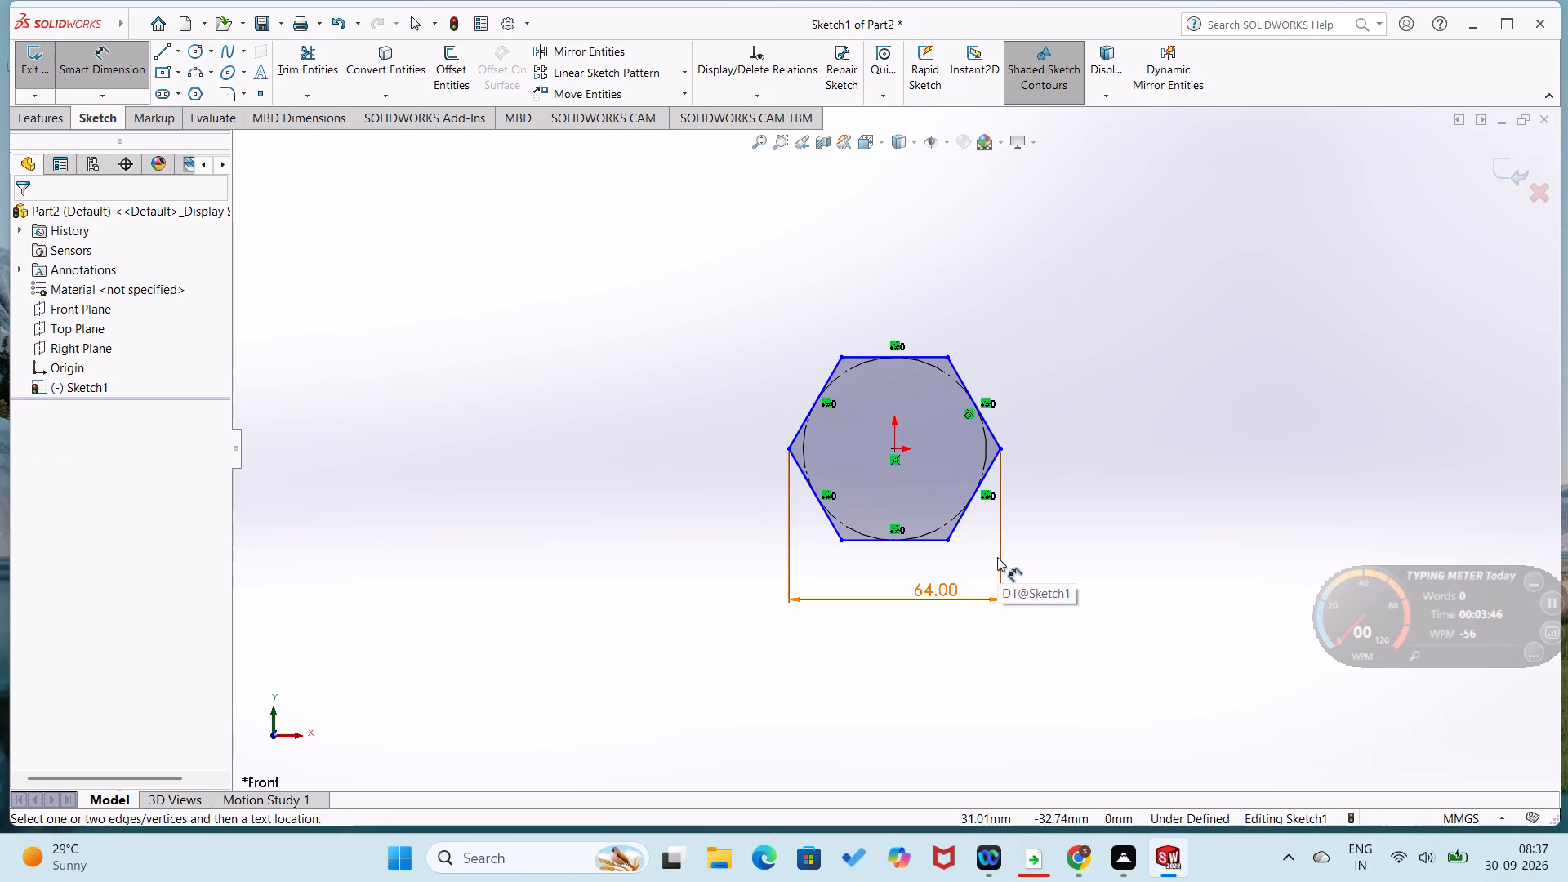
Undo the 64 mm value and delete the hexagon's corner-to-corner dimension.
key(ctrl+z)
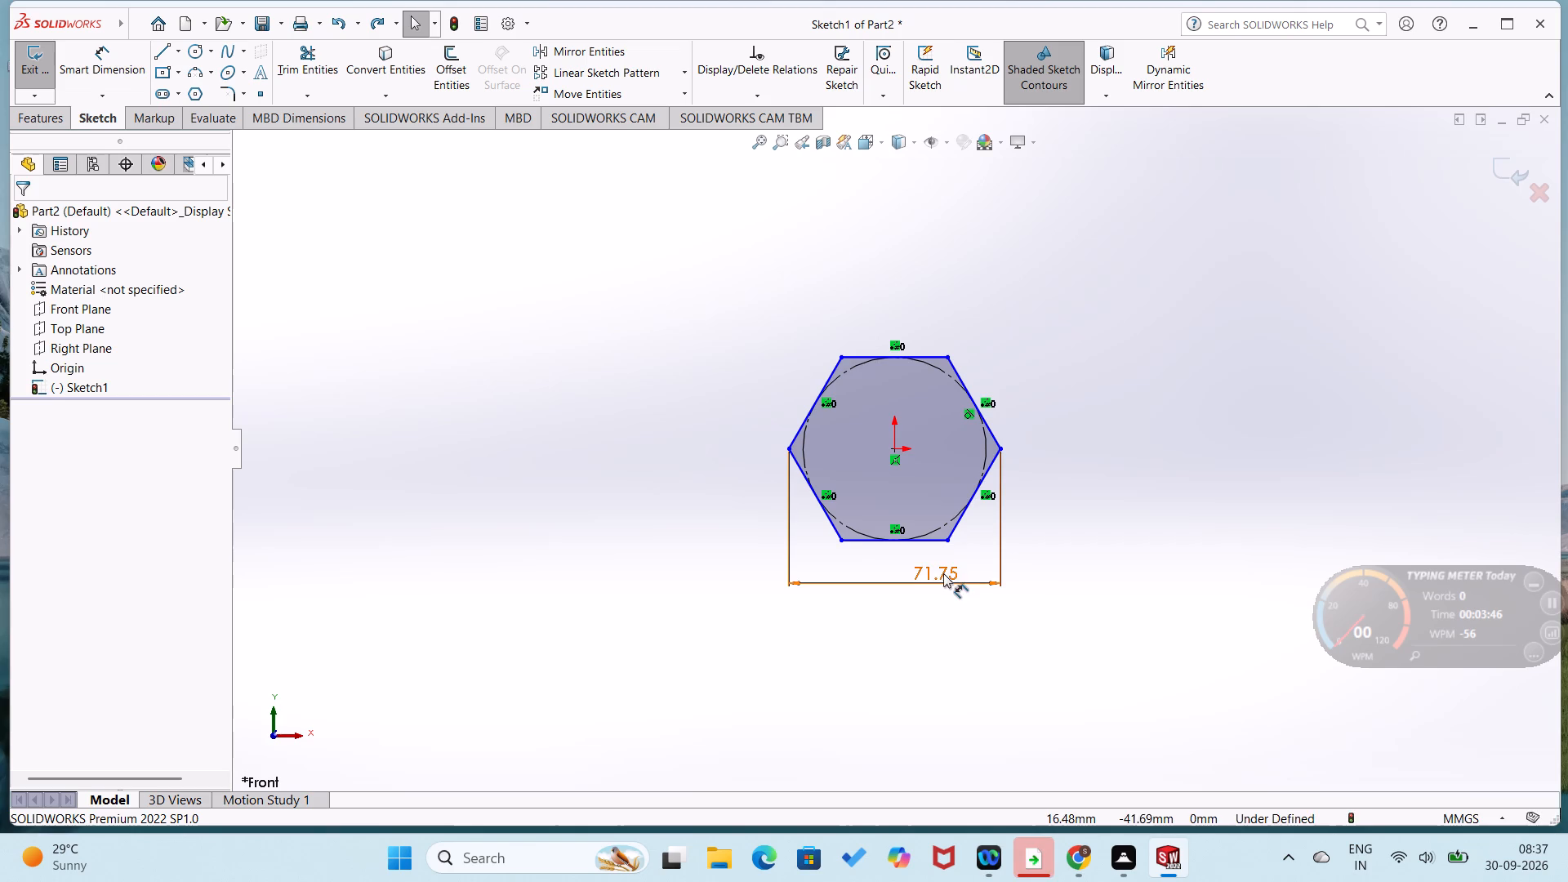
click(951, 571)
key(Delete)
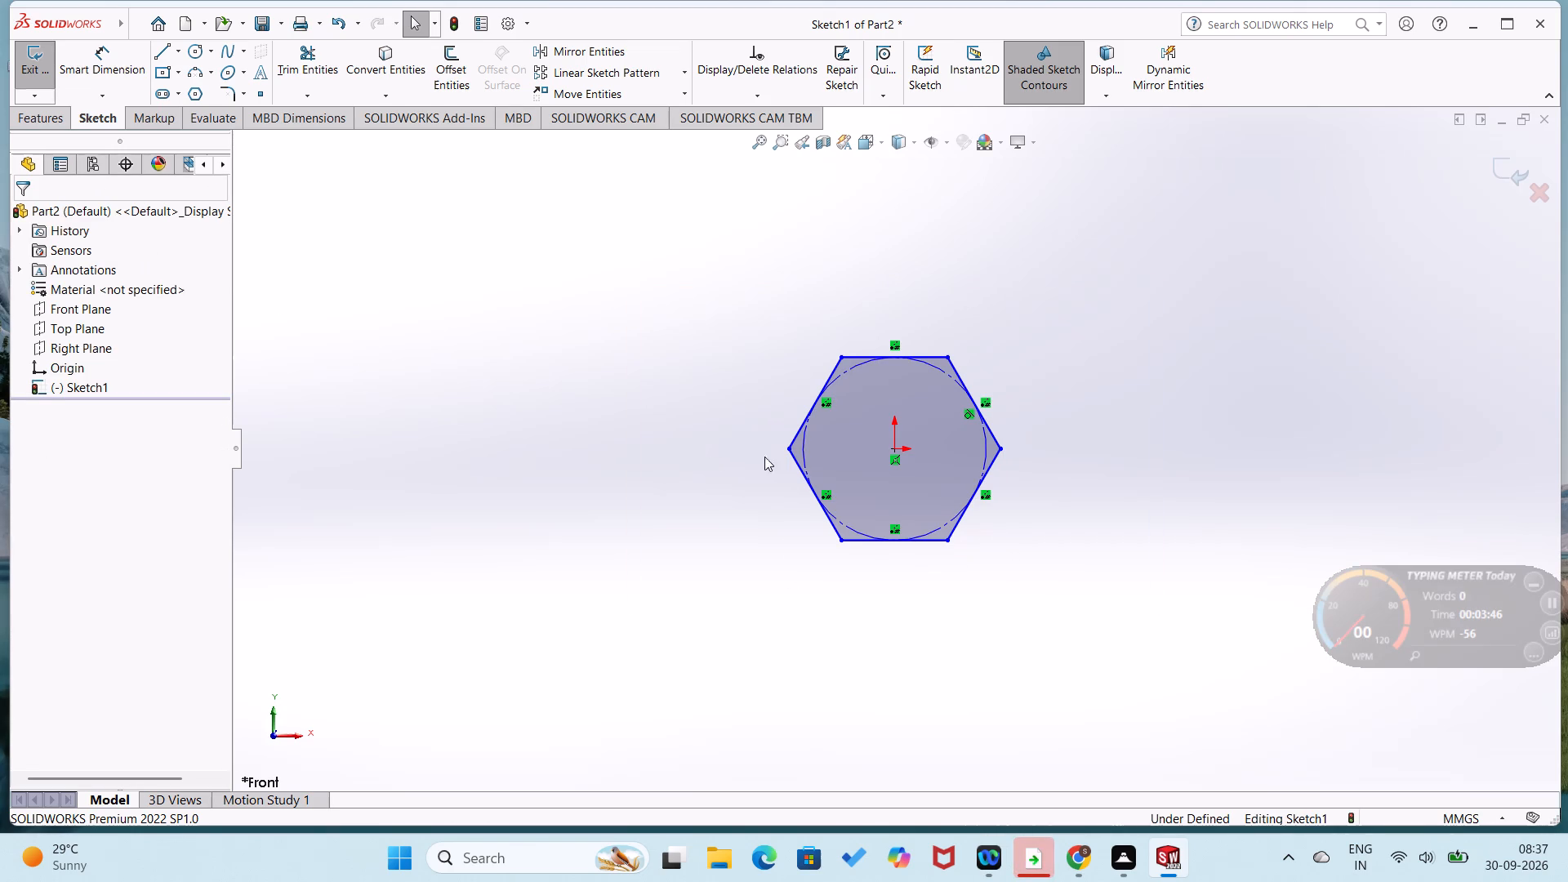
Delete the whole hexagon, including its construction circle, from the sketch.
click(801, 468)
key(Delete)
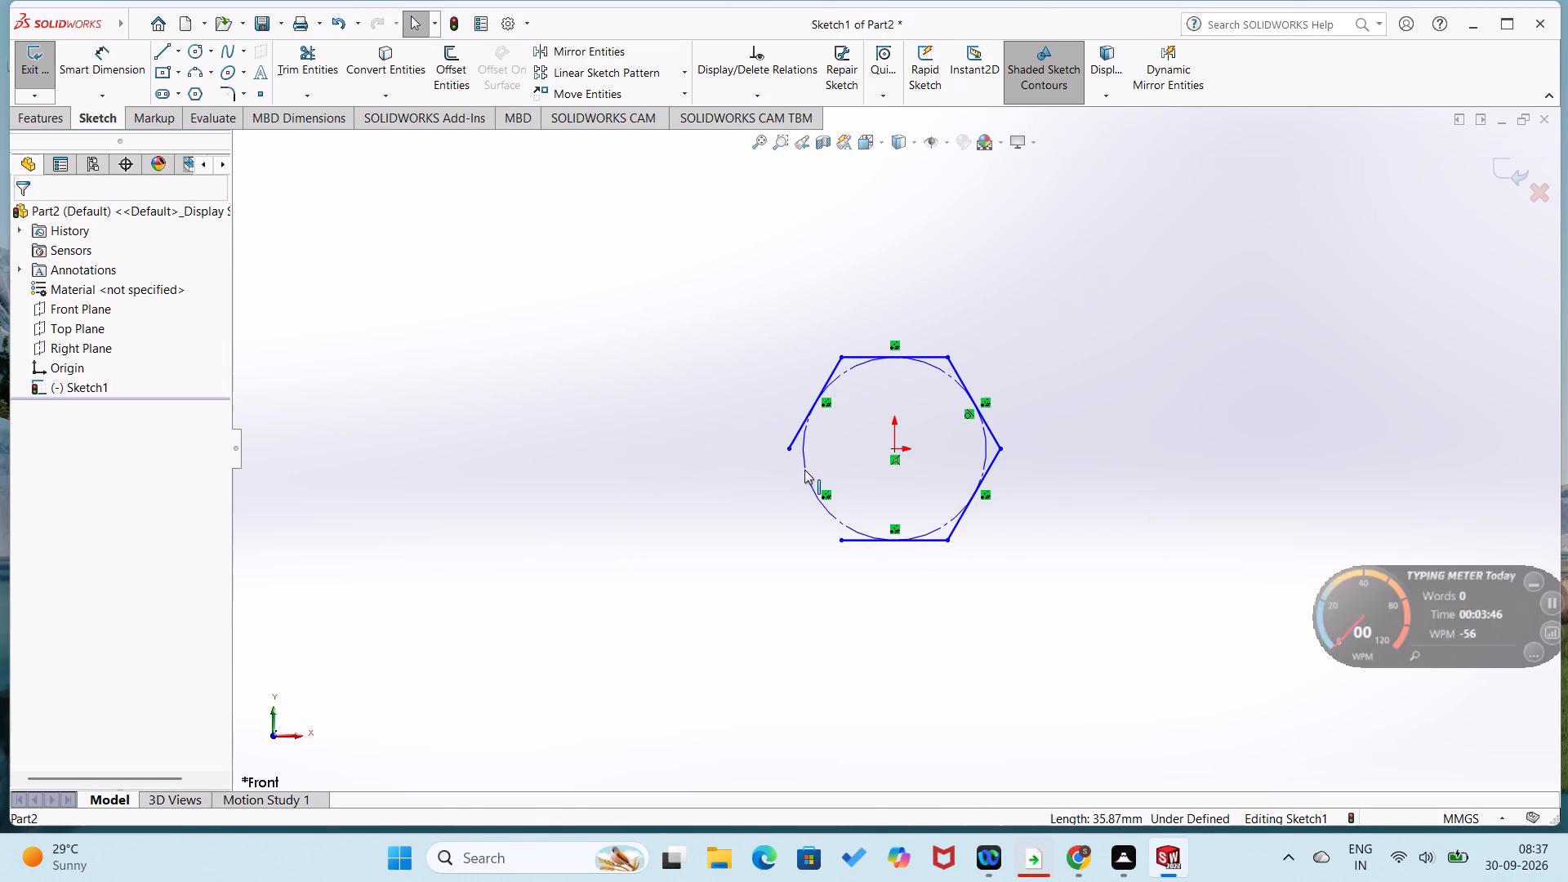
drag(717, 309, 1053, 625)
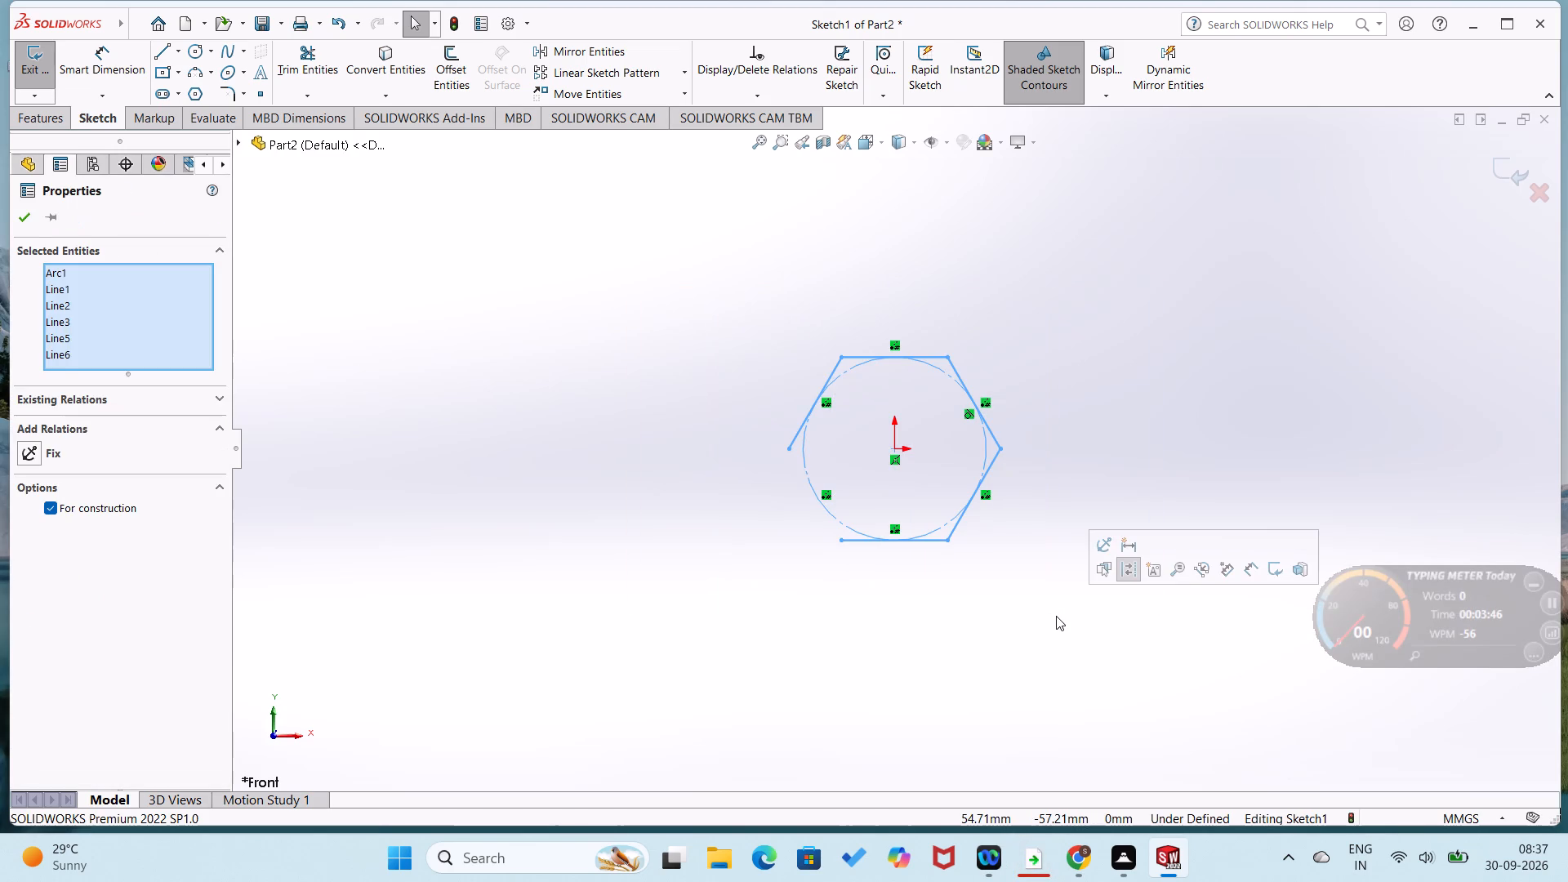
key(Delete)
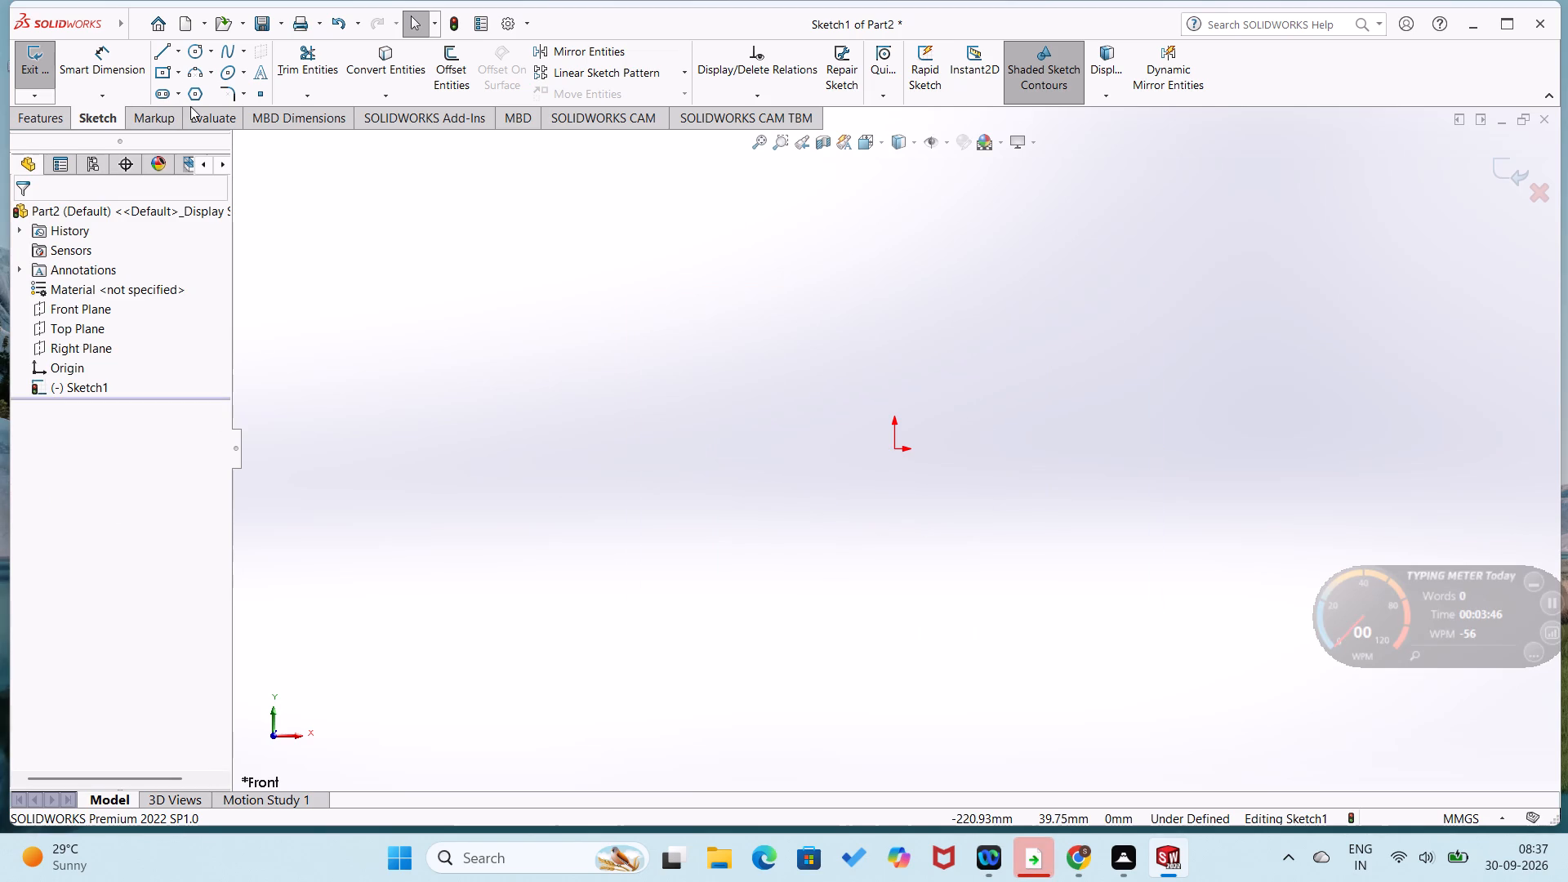
Sketch a six-sided inscribed-circle polygon centred on the origin, with one corner about 34 mm directly above it.
click(198, 100)
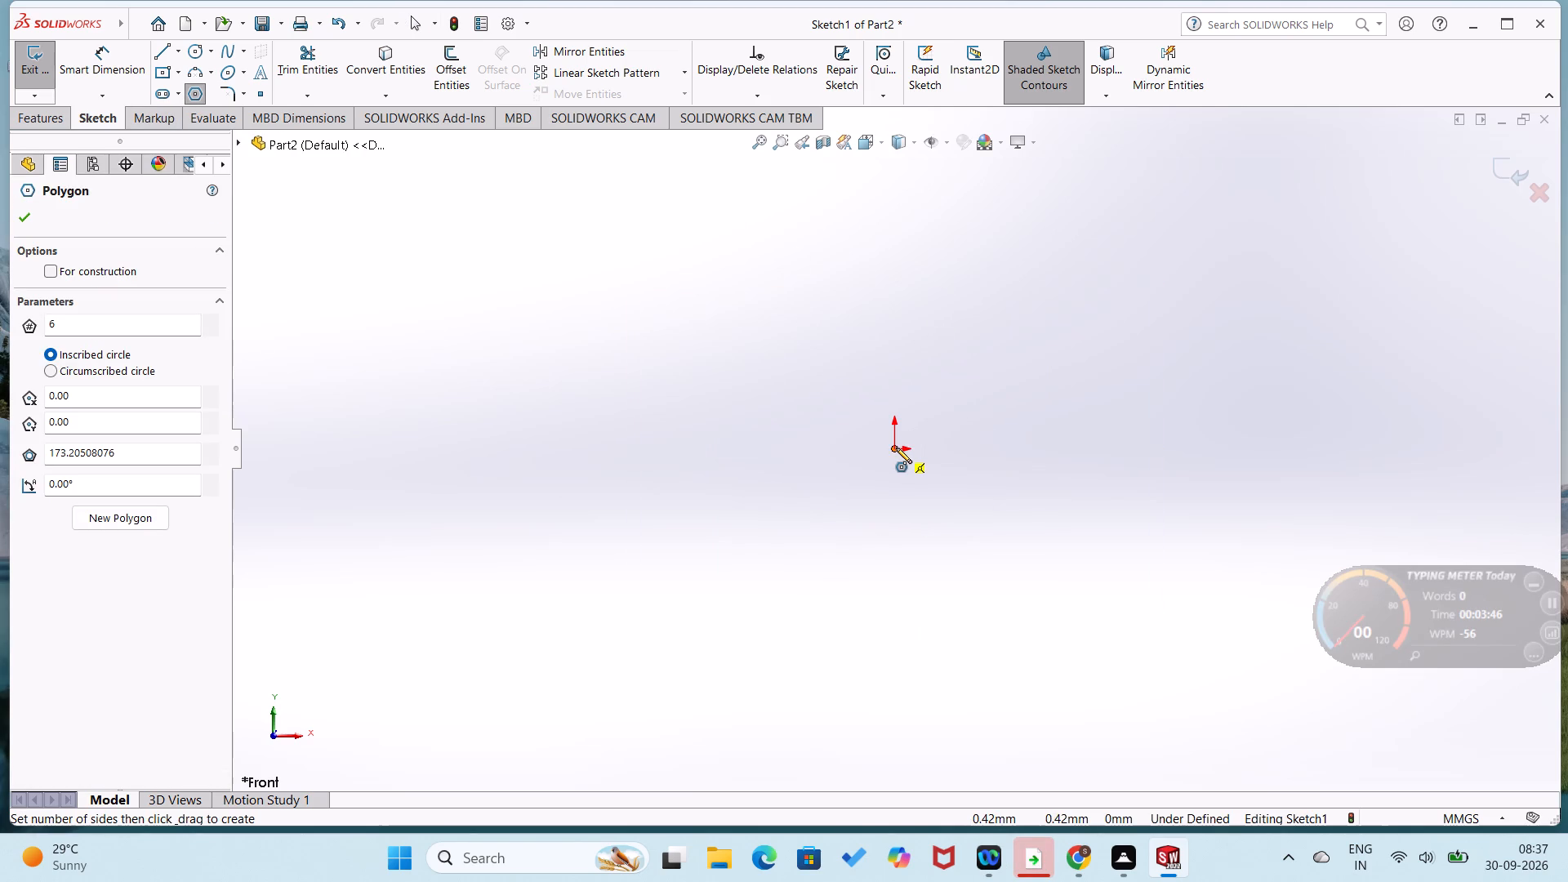
click(892, 451)
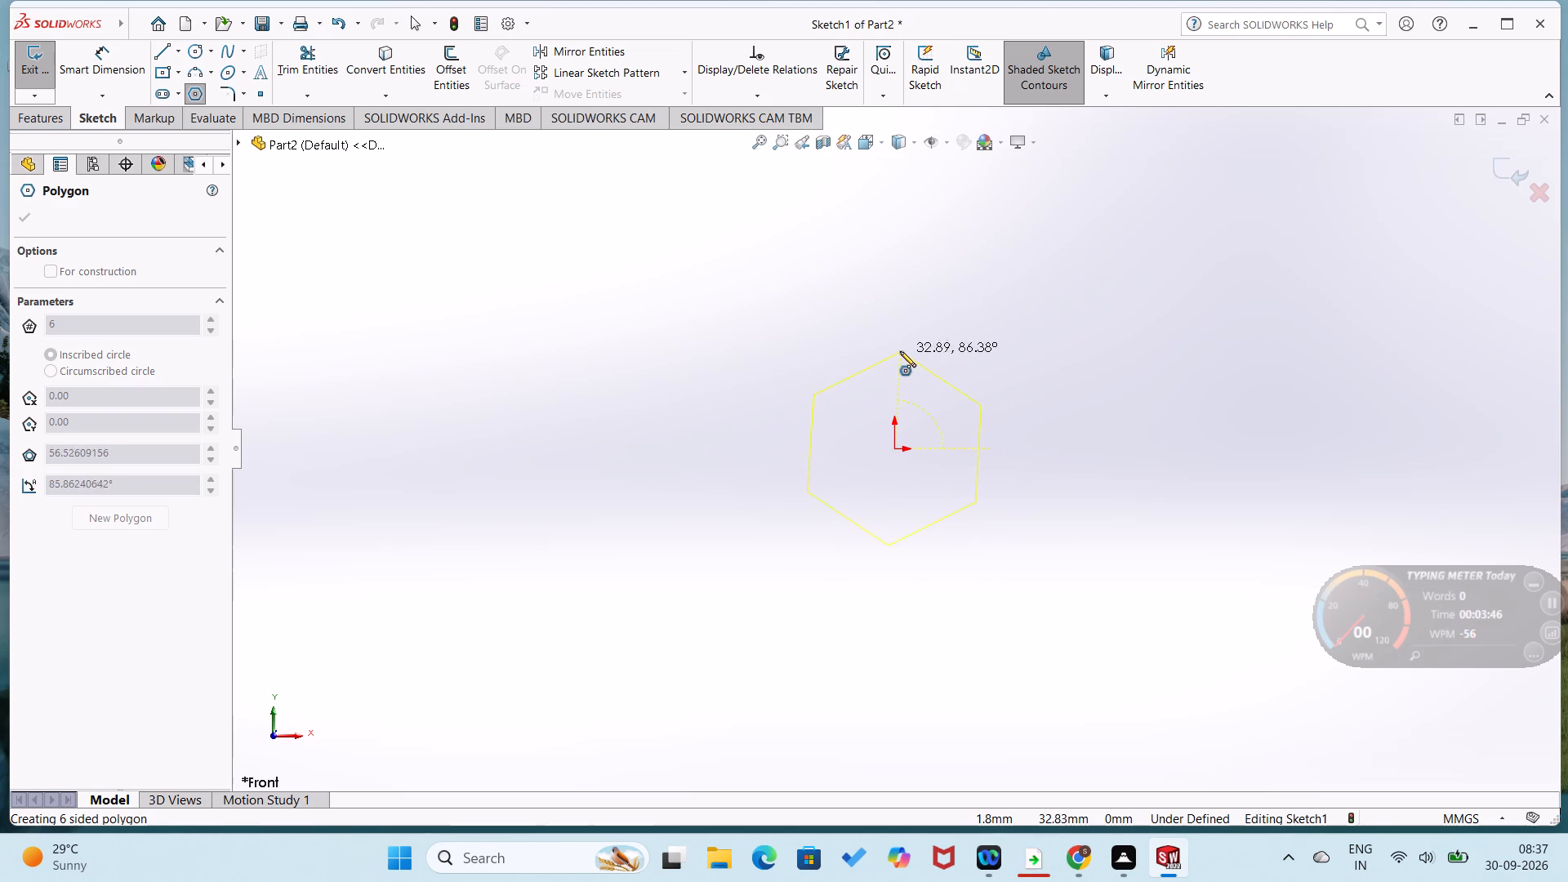
click(895, 348)
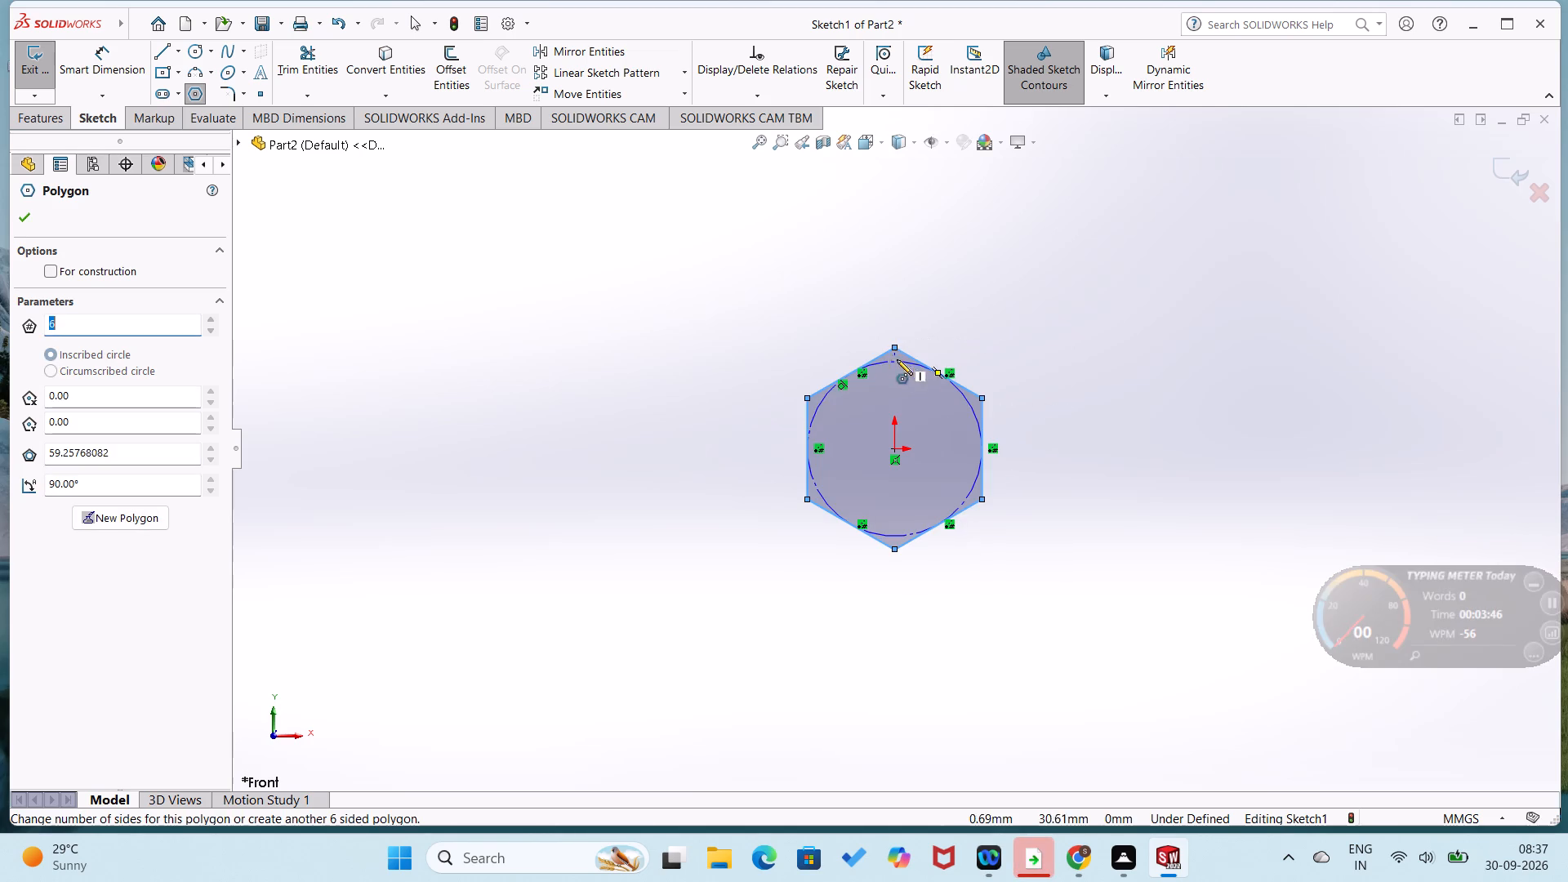
Dimension the hexagon's left vertical side as 37 mm.
right_drag(741, 554, 826, 371)
click(806, 426)
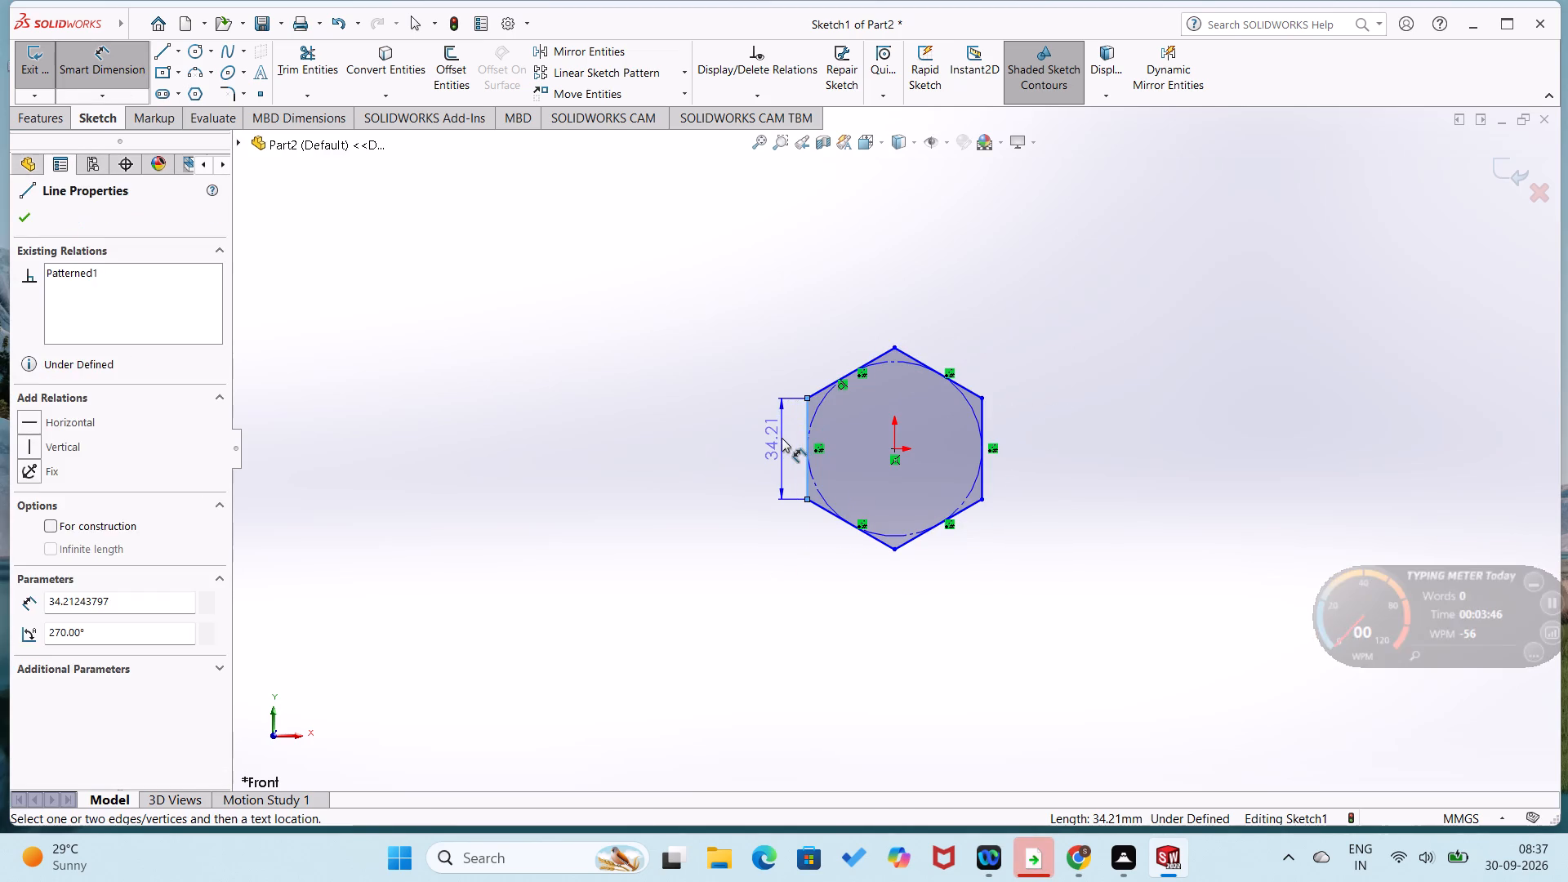
click(782, 438)
key(3)
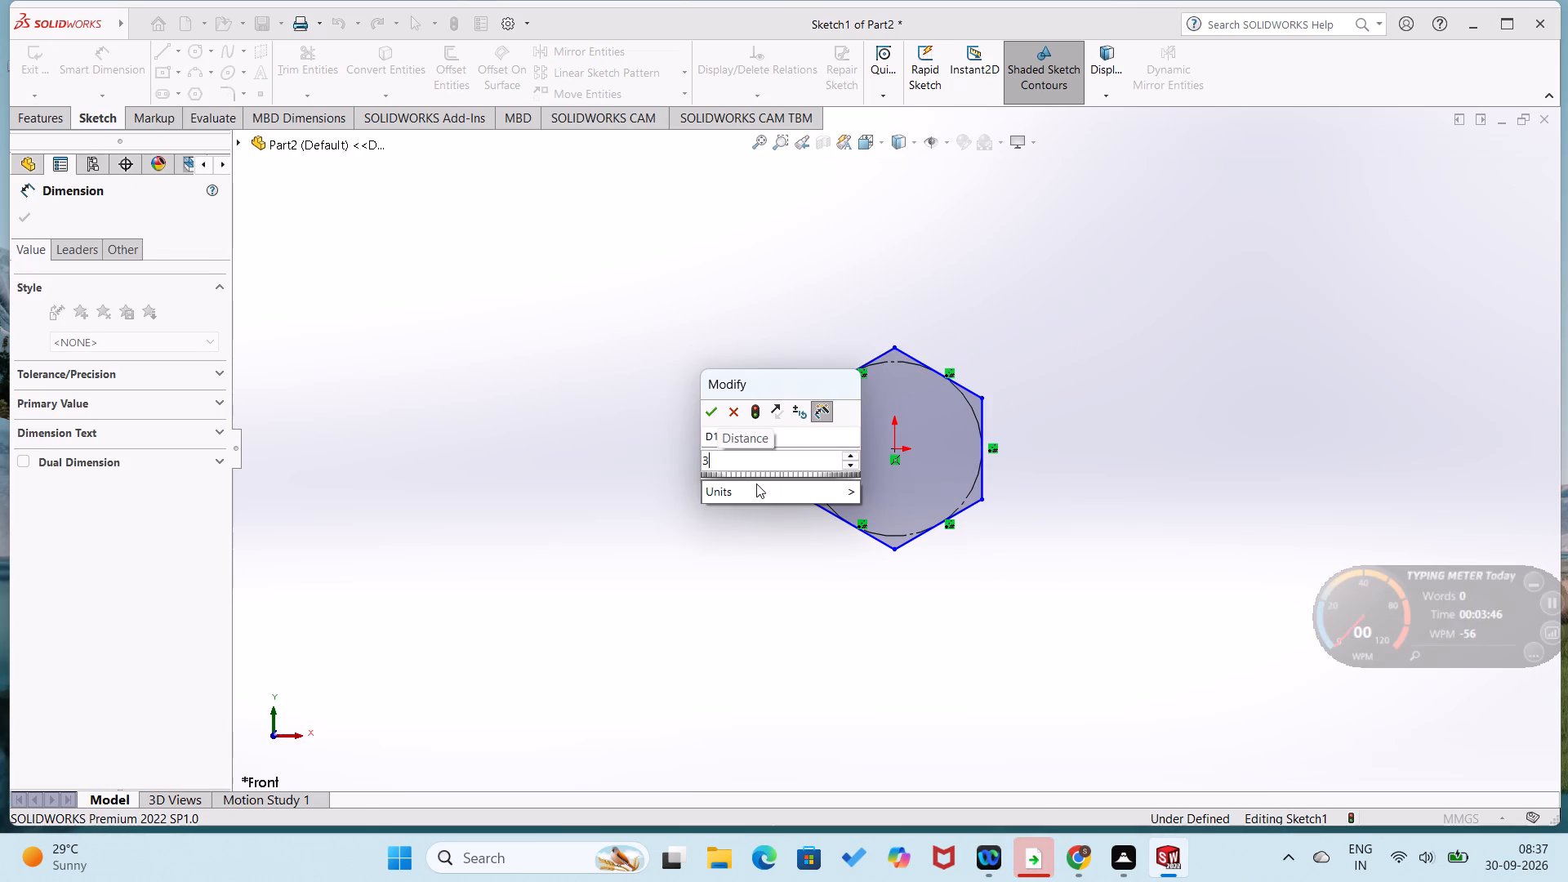
key(7)
key(Return)
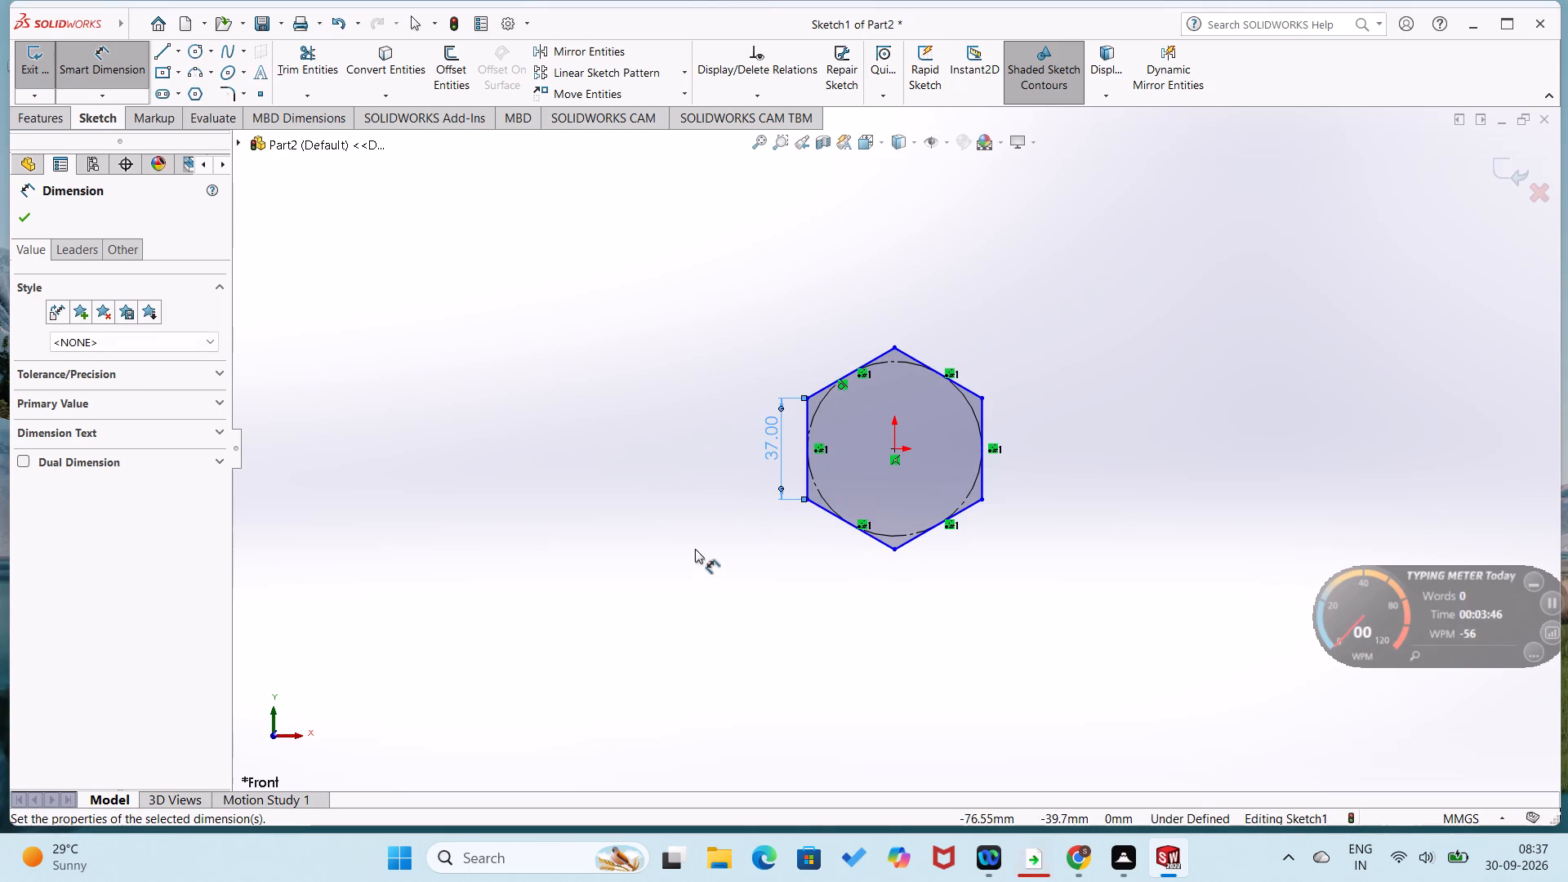
click(751, 518)
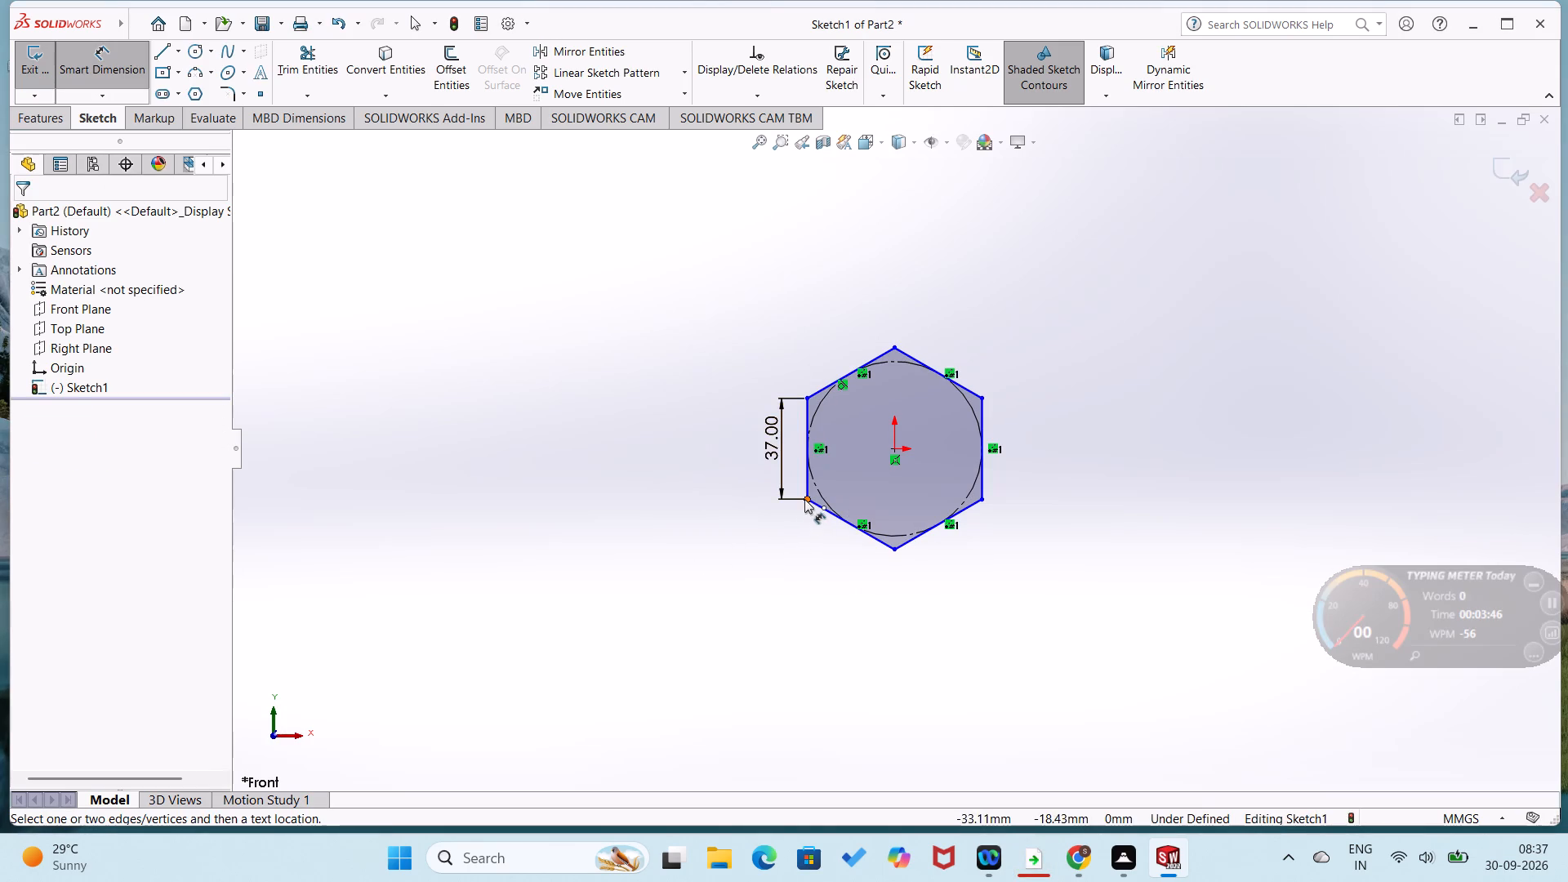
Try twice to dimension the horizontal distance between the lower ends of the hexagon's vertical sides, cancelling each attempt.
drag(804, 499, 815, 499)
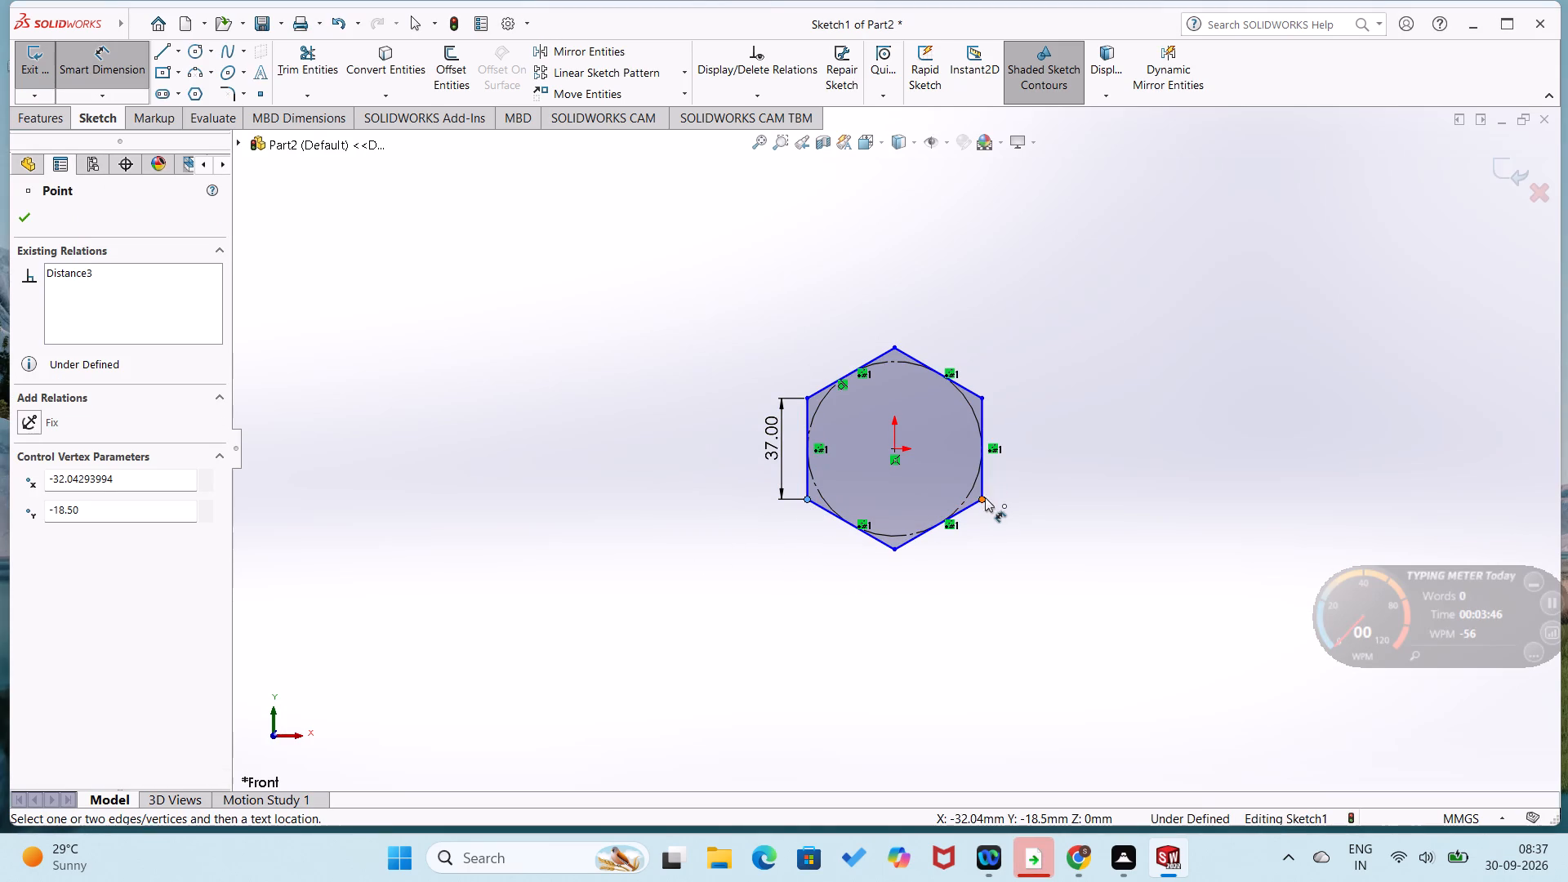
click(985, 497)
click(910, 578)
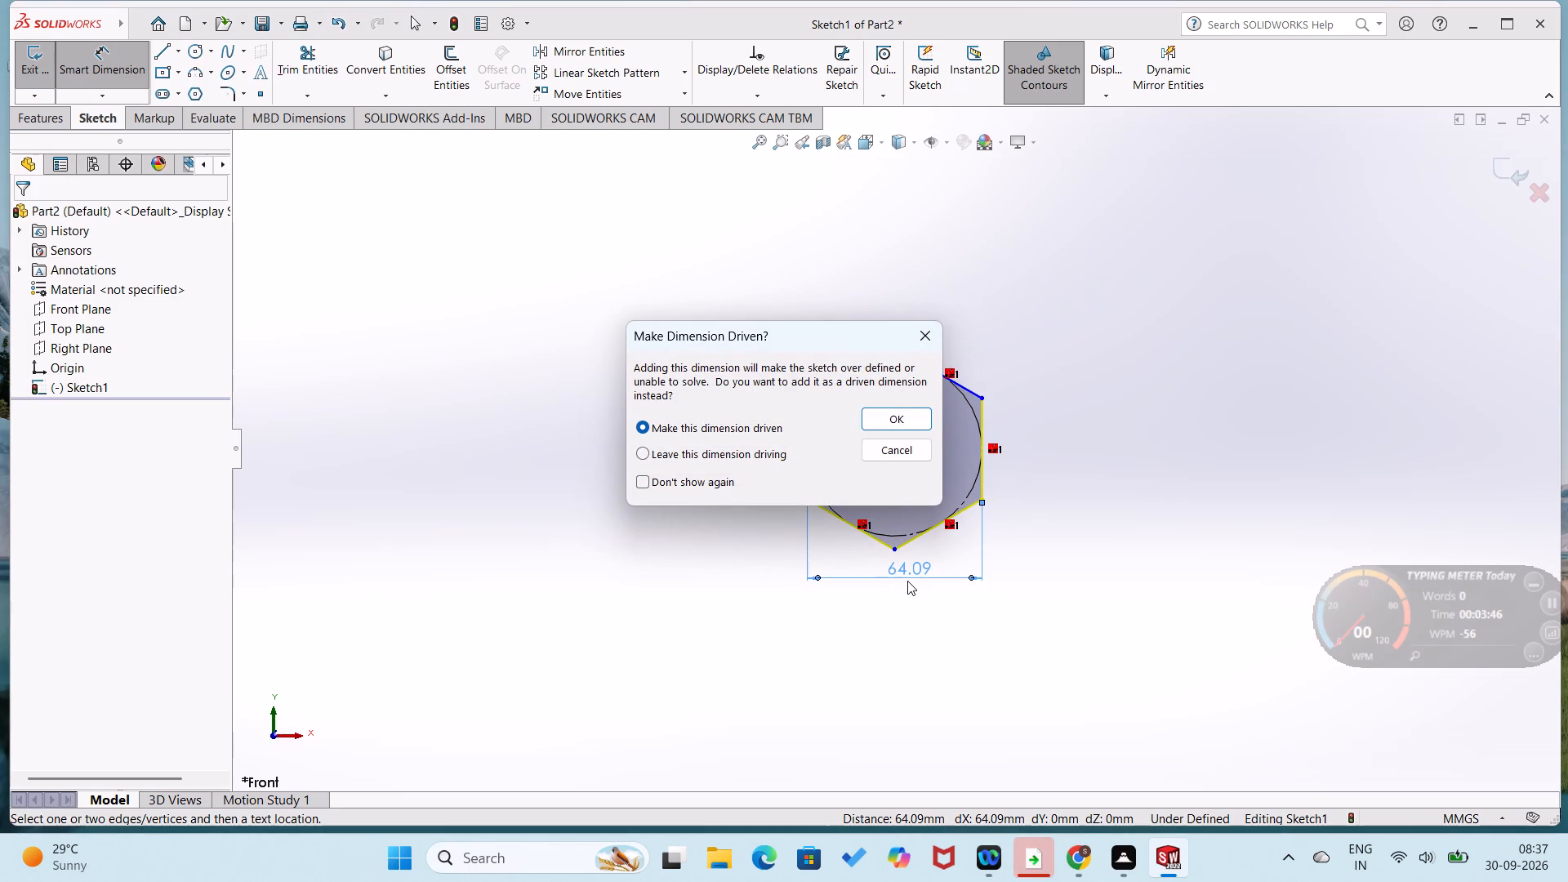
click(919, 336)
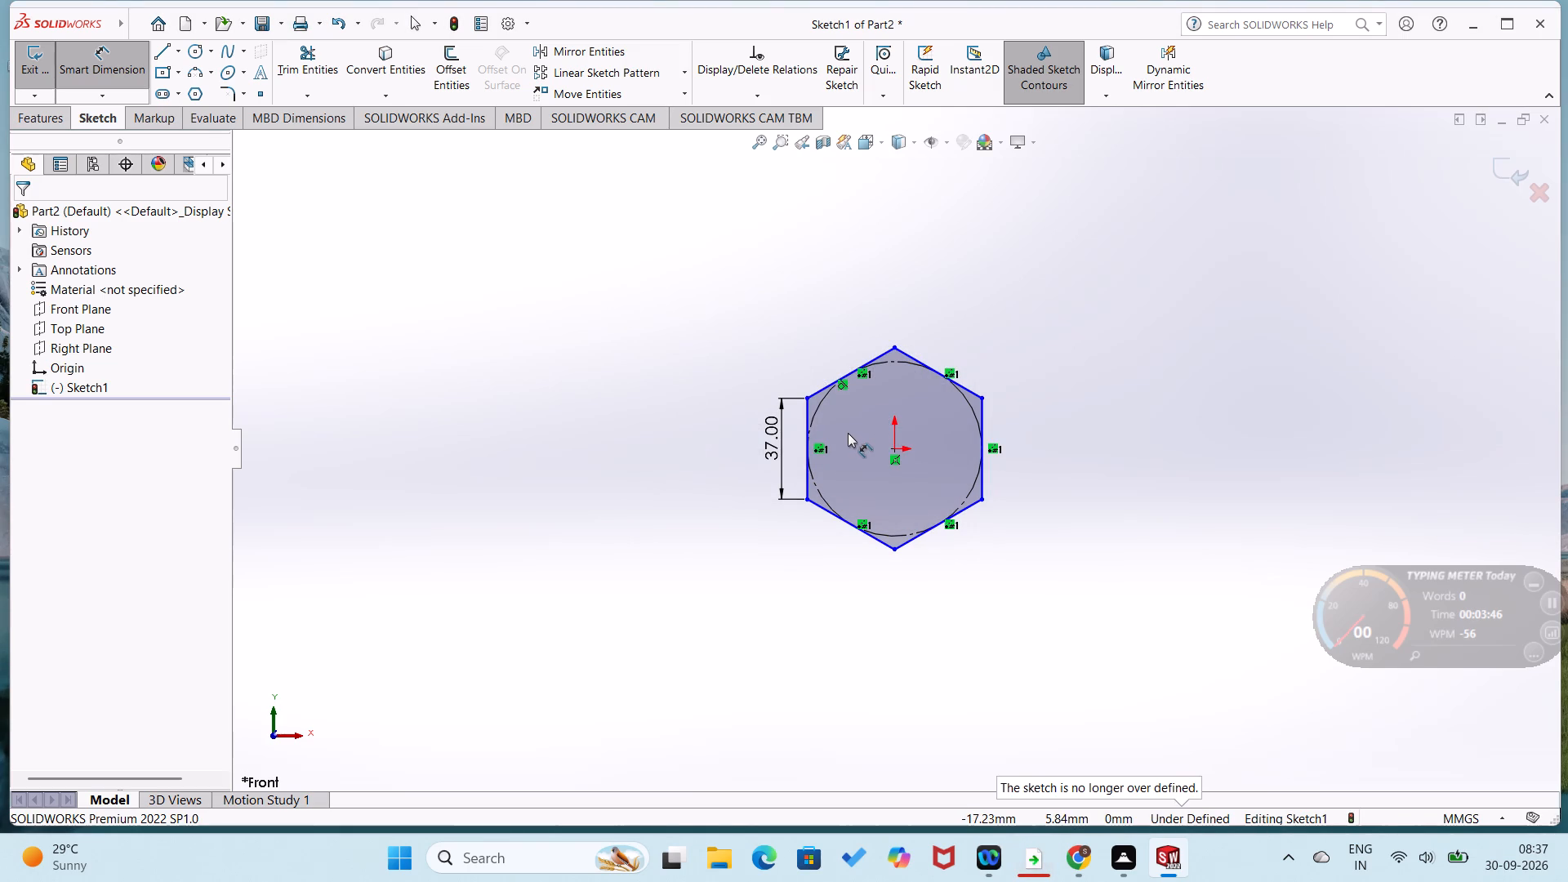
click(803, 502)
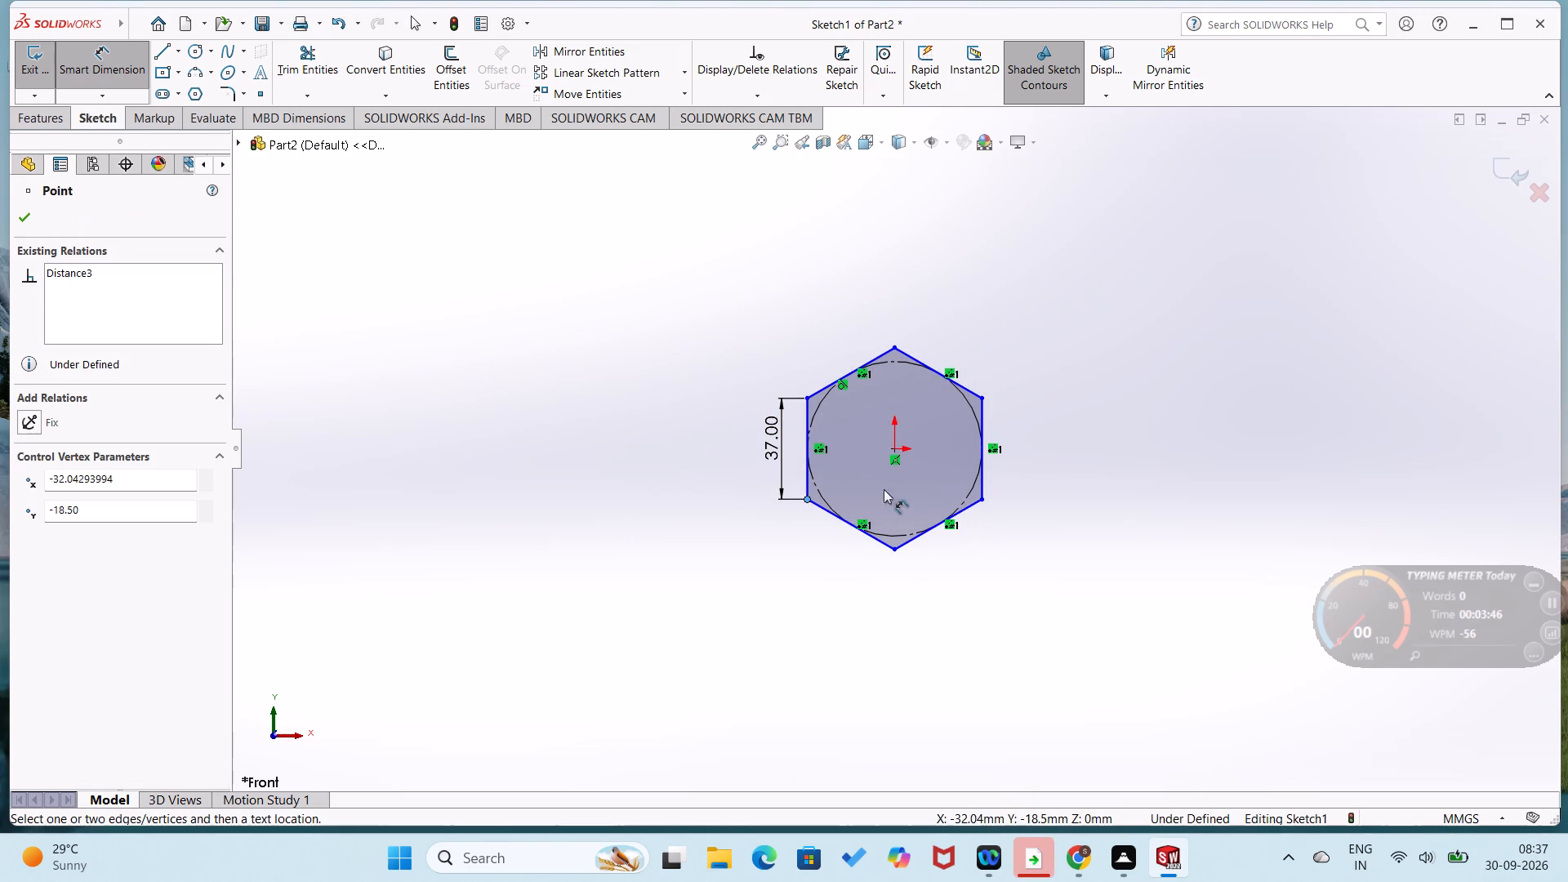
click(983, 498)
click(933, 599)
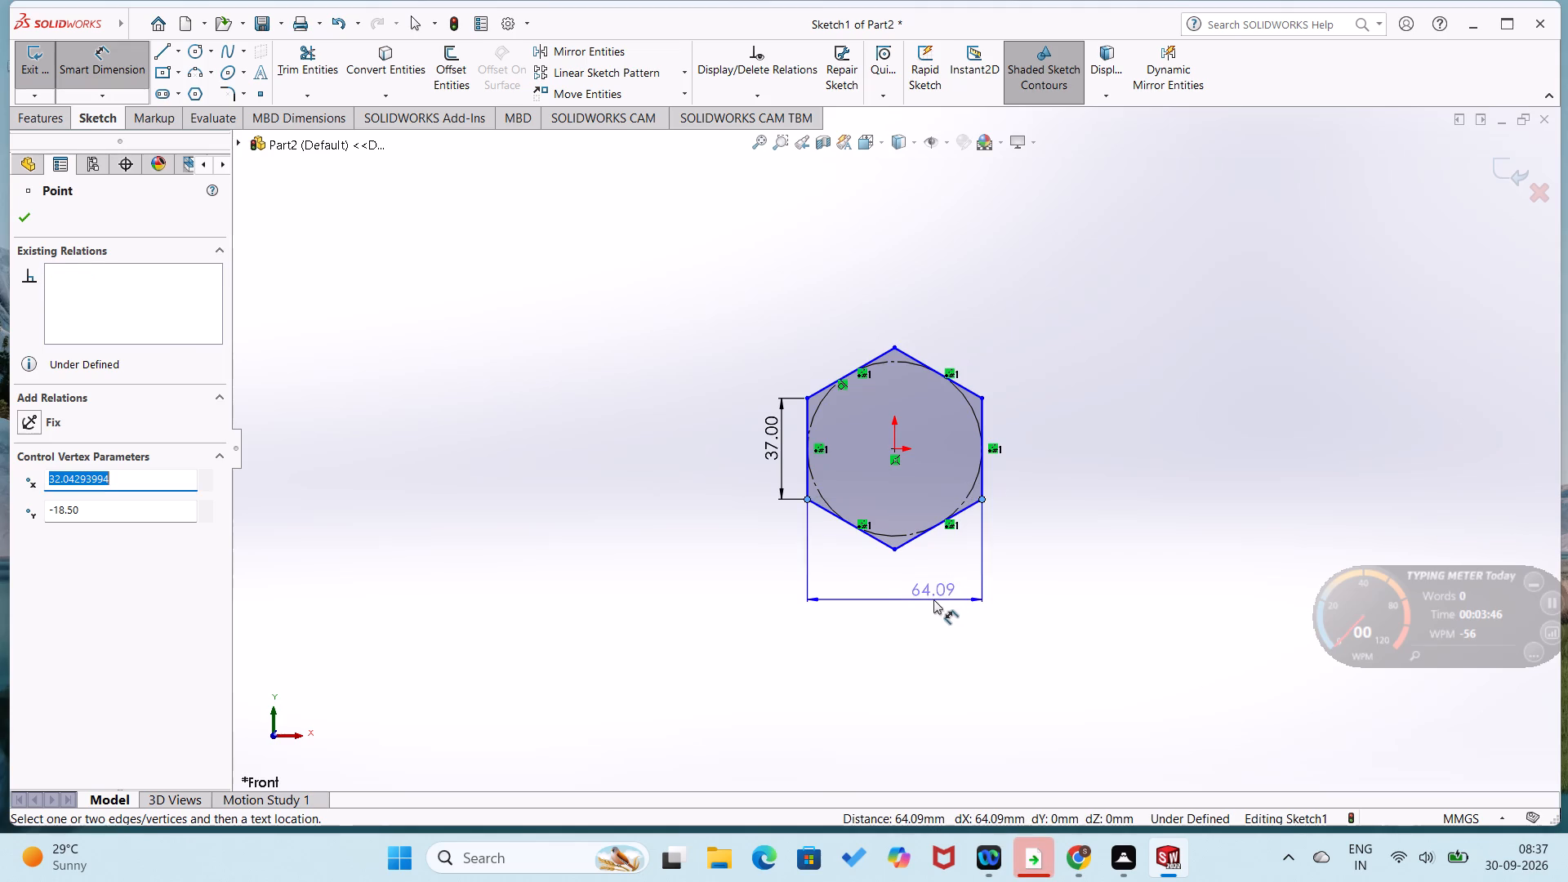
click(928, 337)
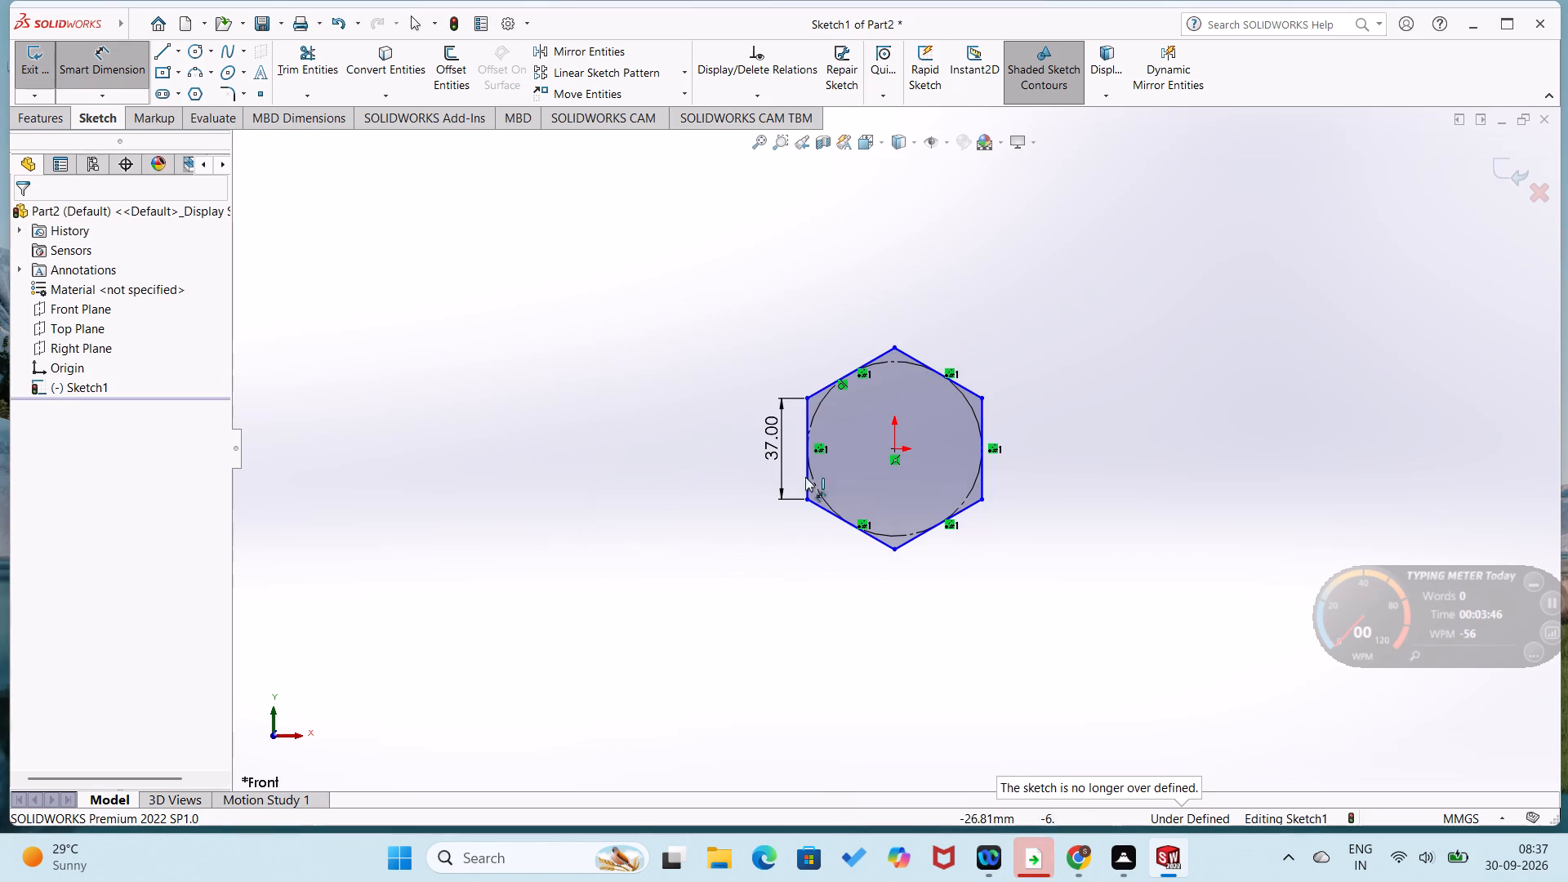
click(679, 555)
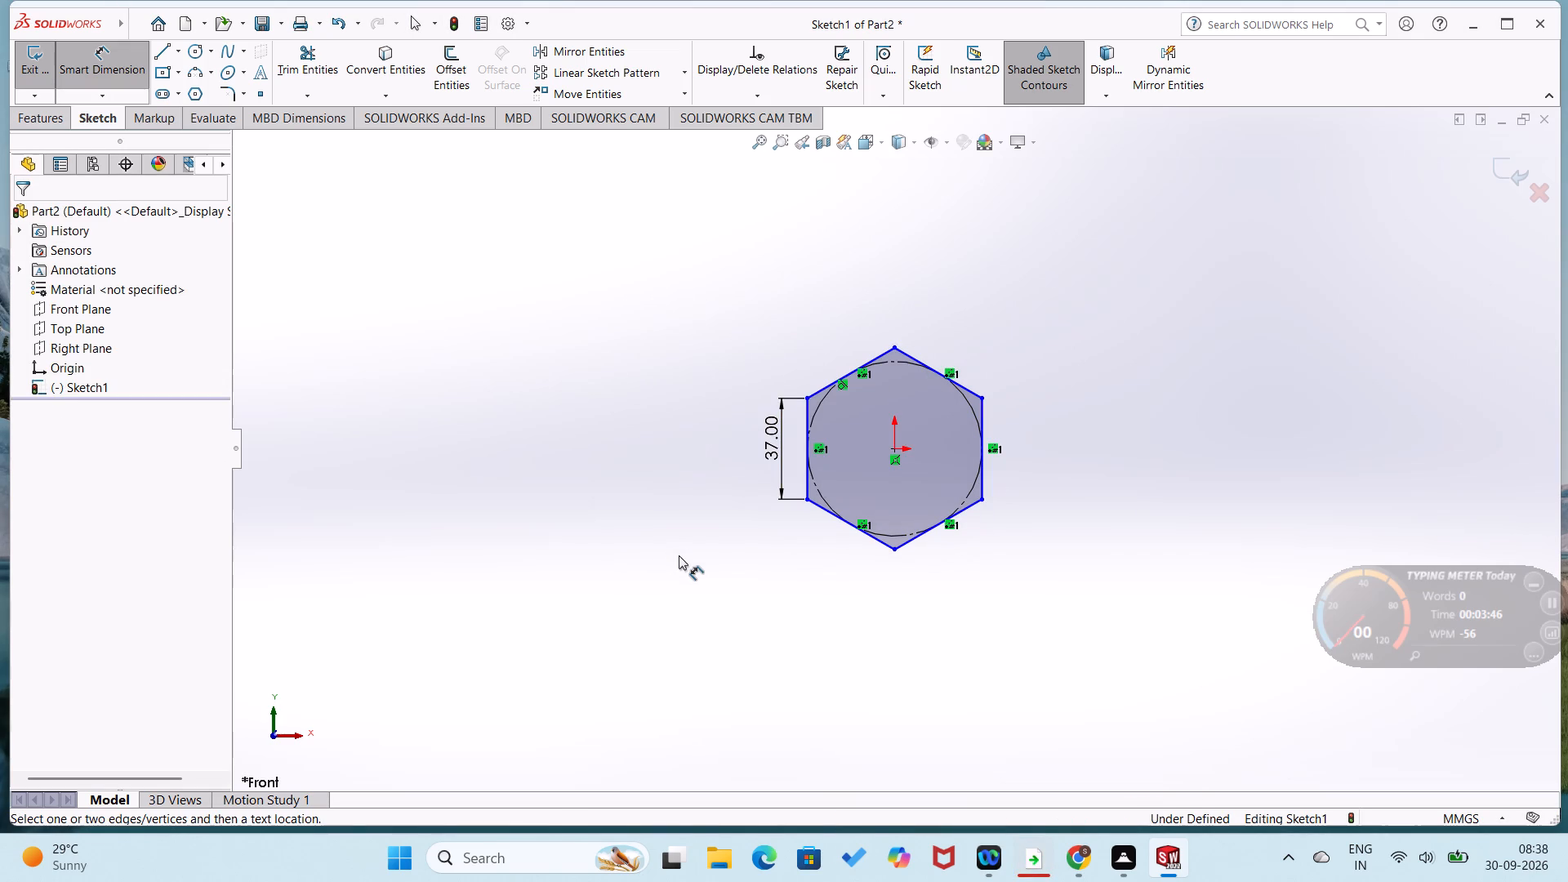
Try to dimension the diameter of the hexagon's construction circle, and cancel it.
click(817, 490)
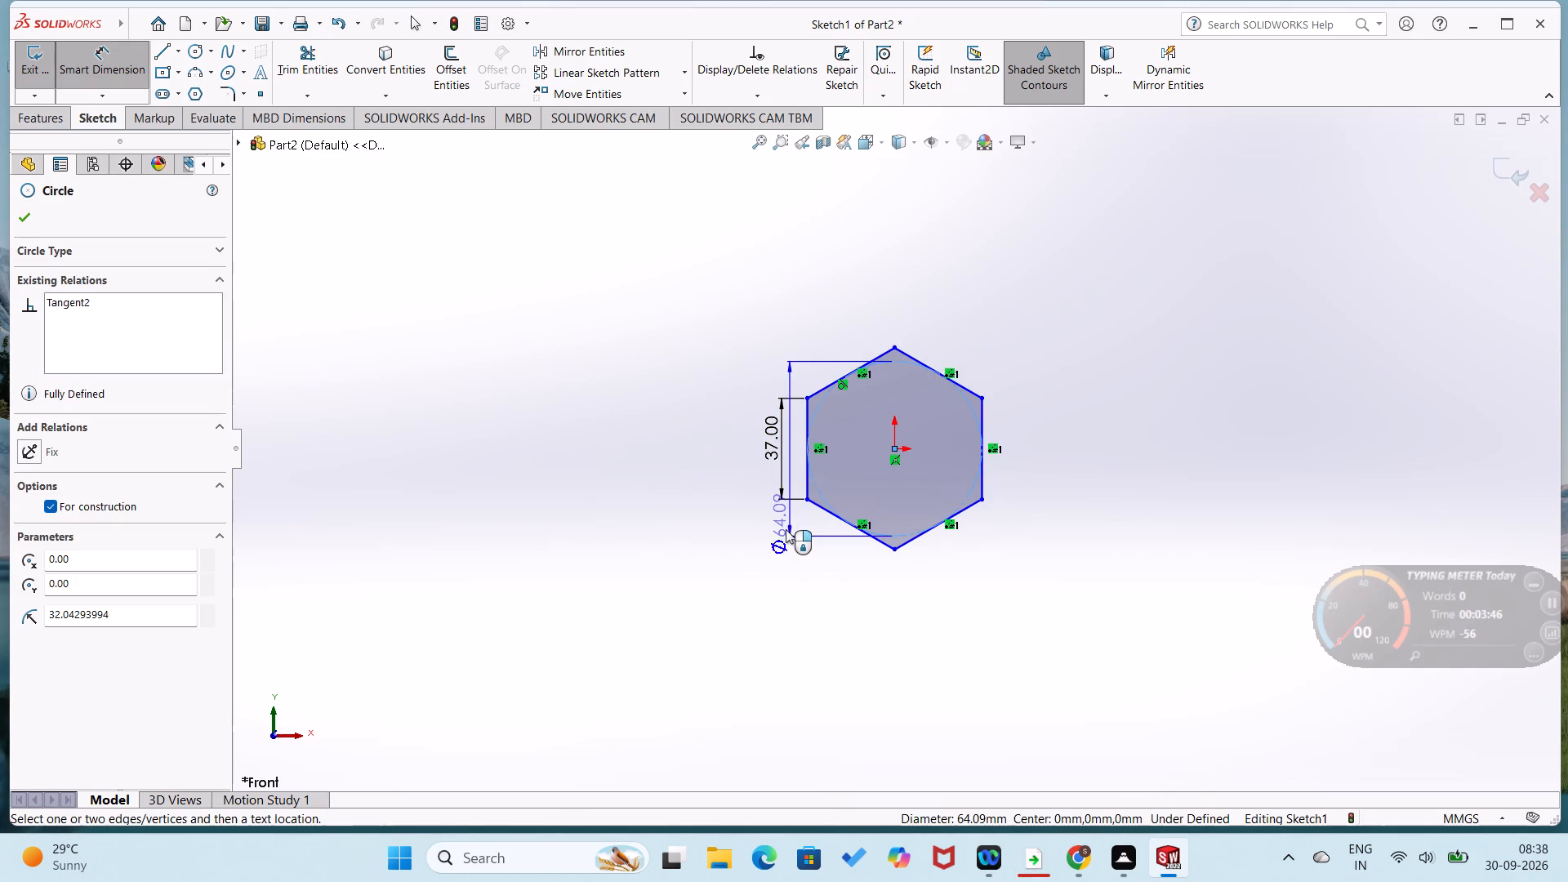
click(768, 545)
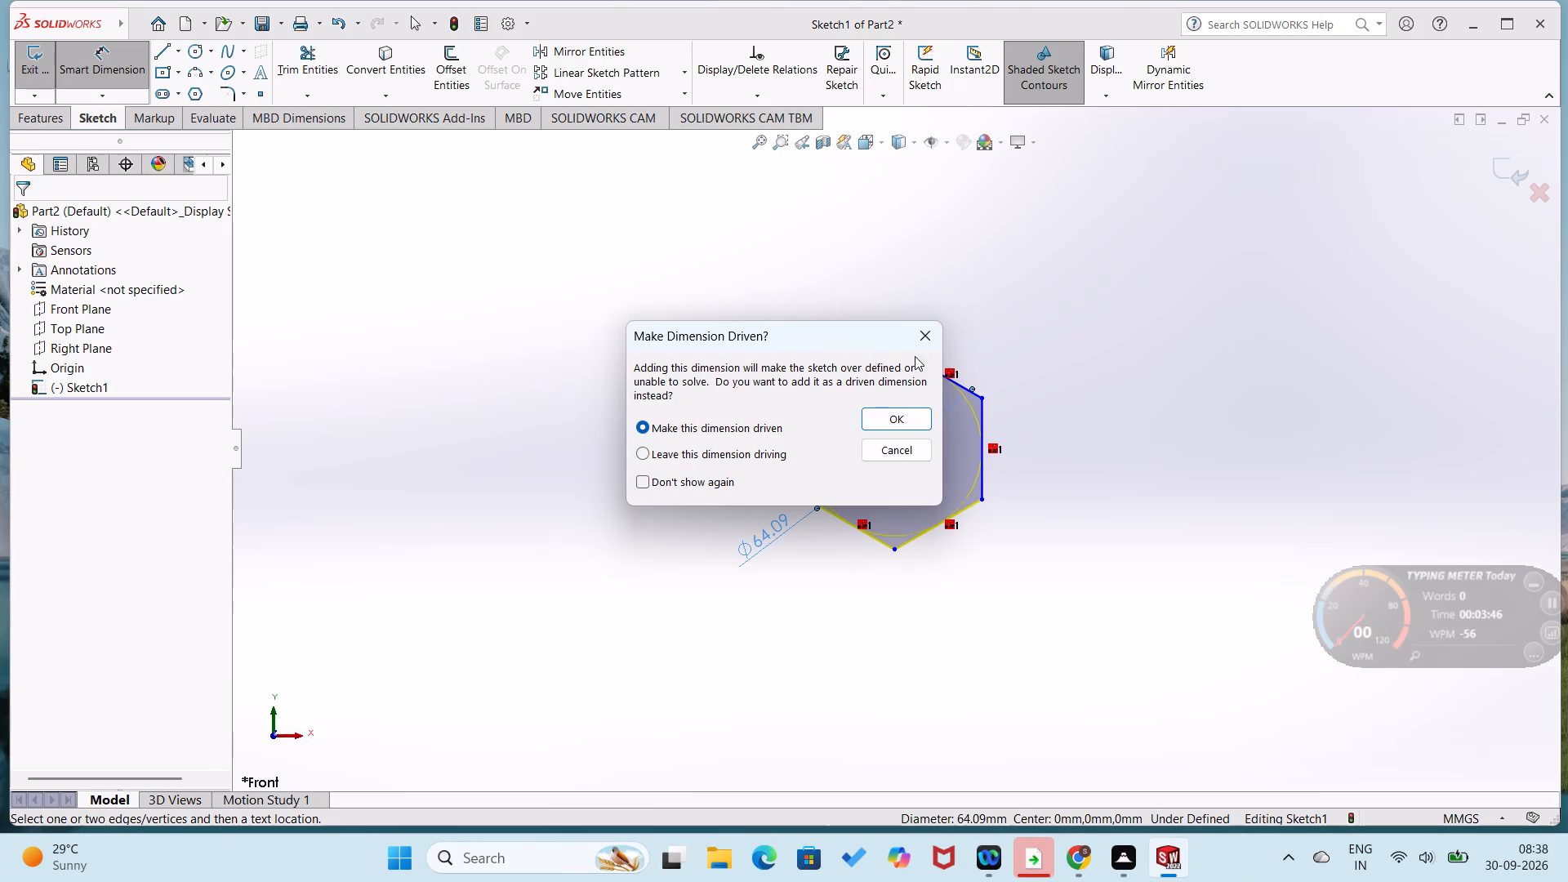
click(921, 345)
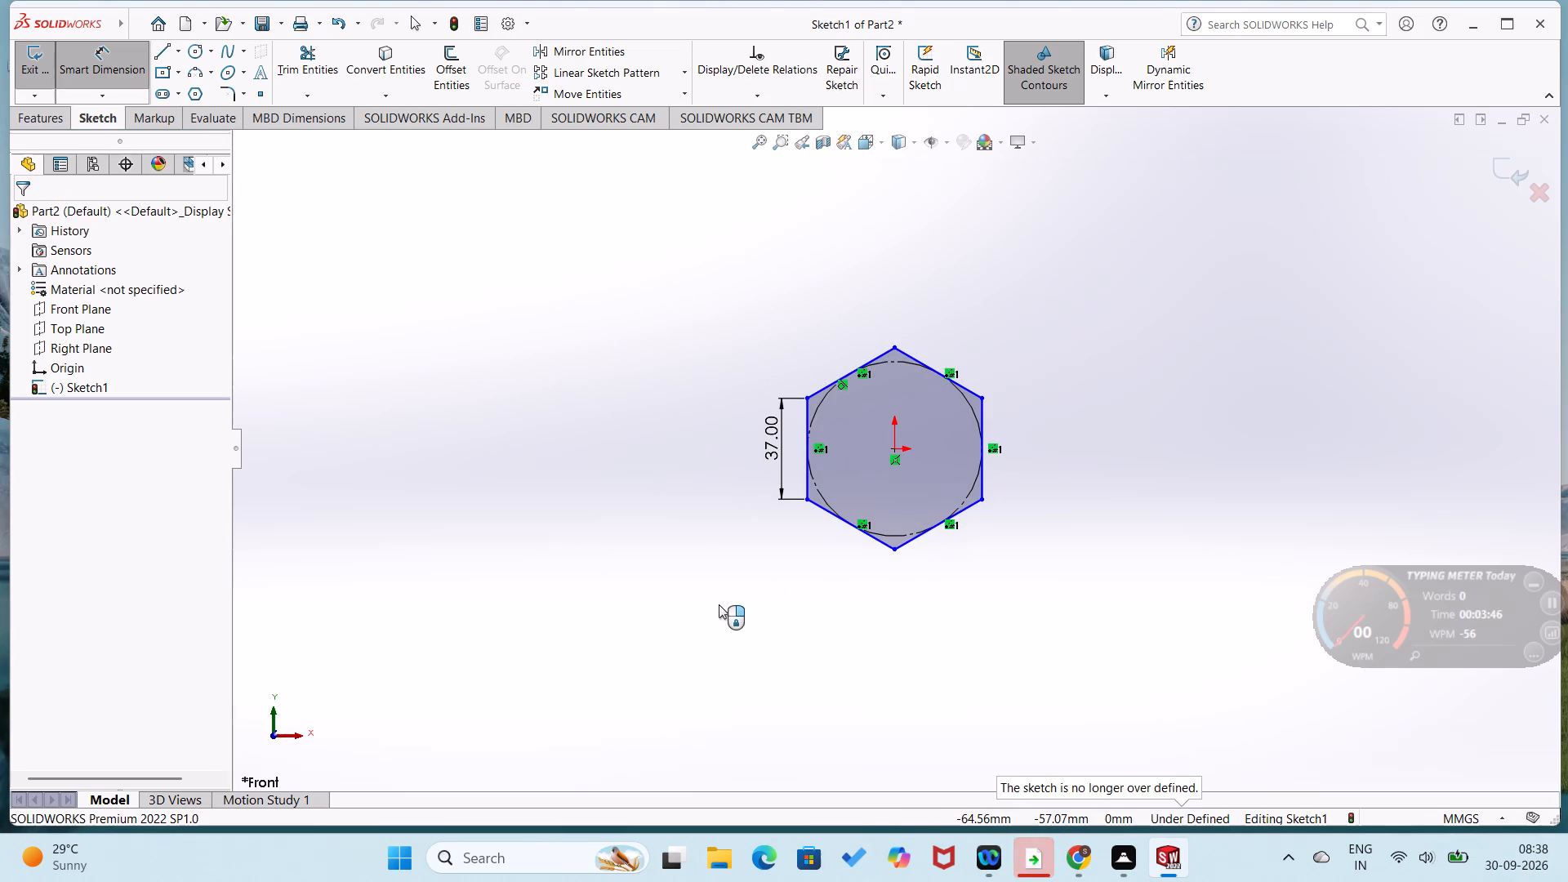
Dimension the horizontal span of the hexagon's lower-left side, down to the bottom corner, as 32 mm.
click(889, 546)
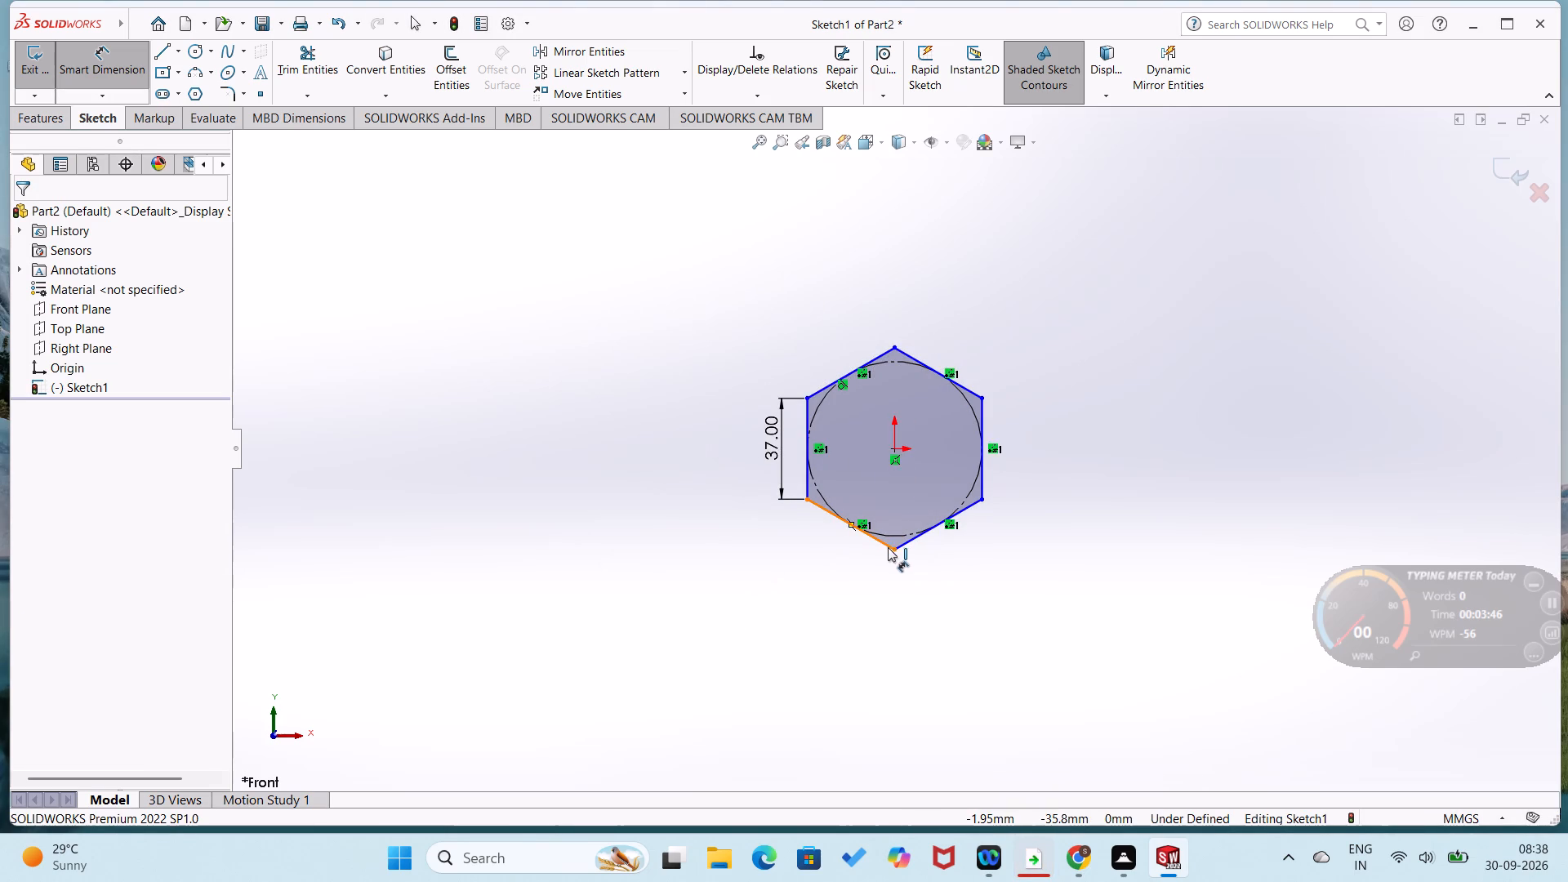
click(845, 563)
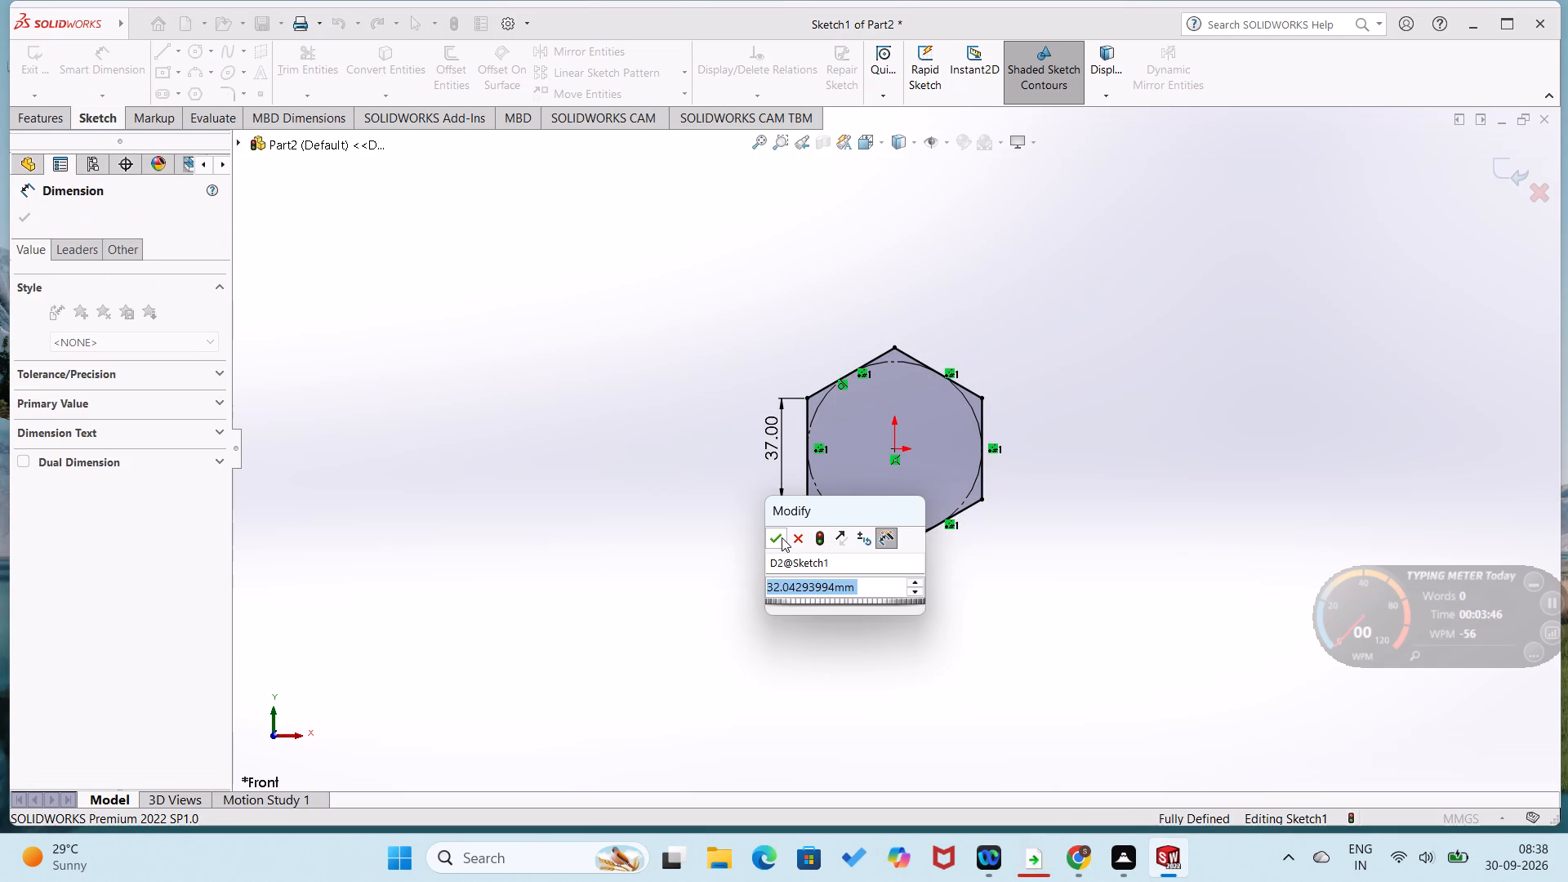
text(32)
key(Return)
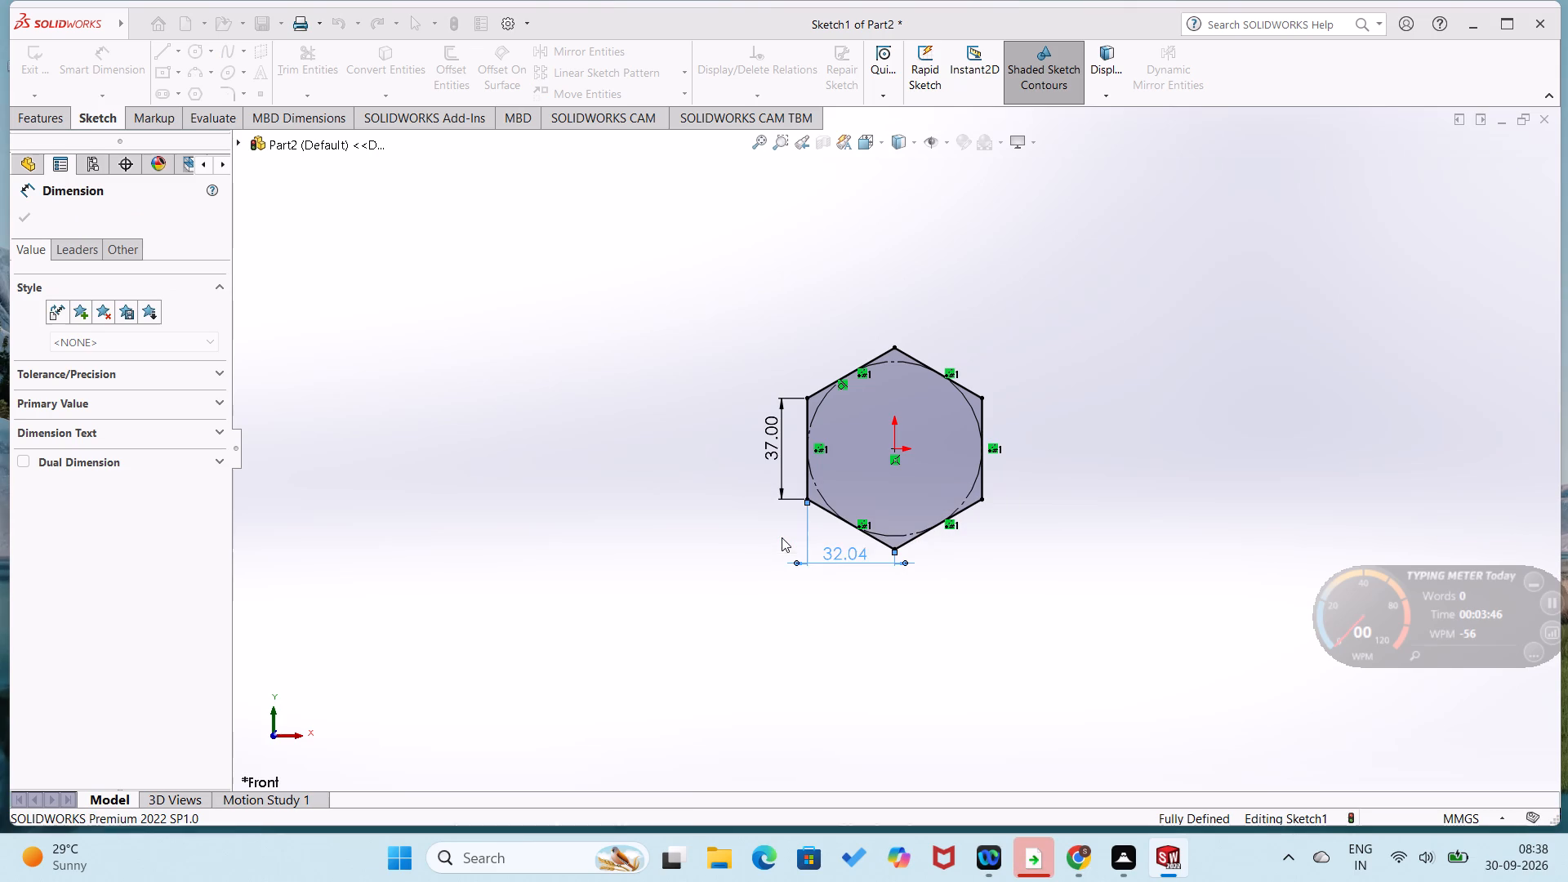
click(764, 611)
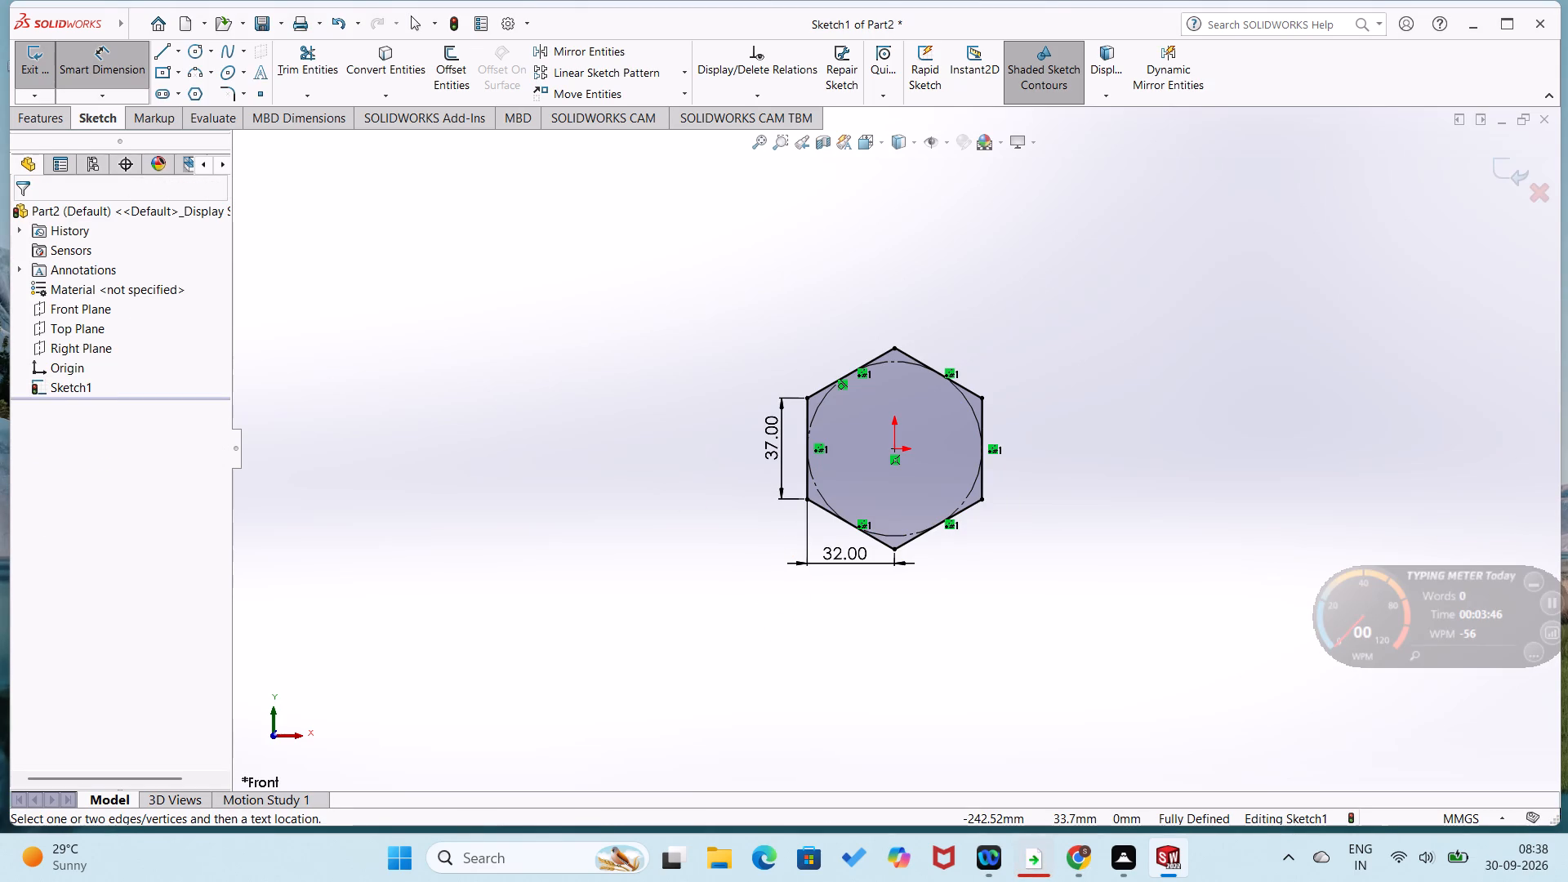
Extrude the hexagon sketch as a blind boss 25 mm deep.
click(63, 117)
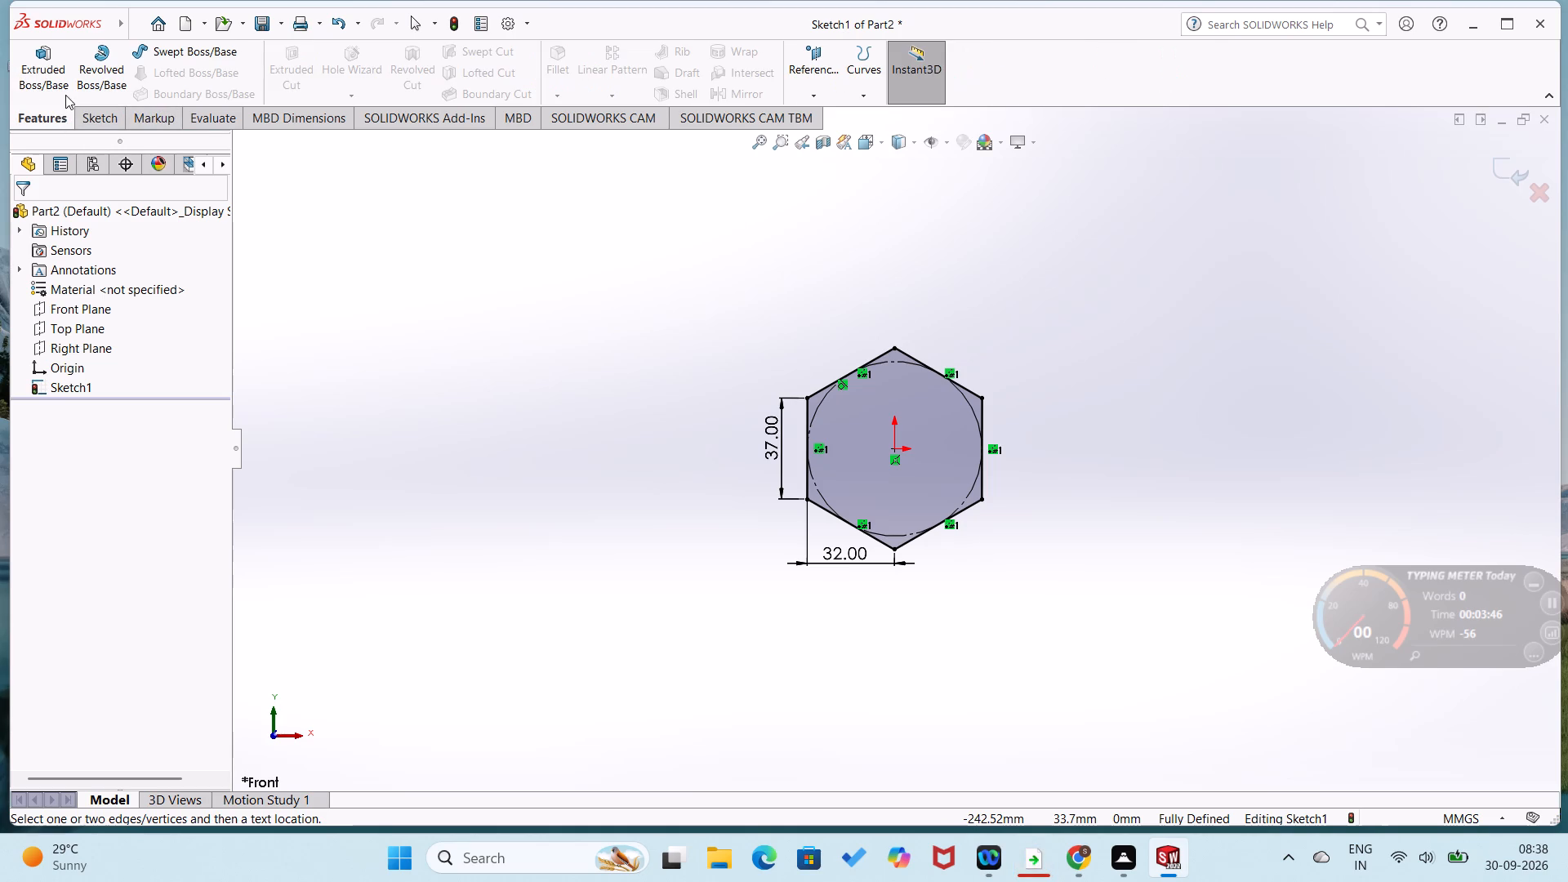
click(51, 90)
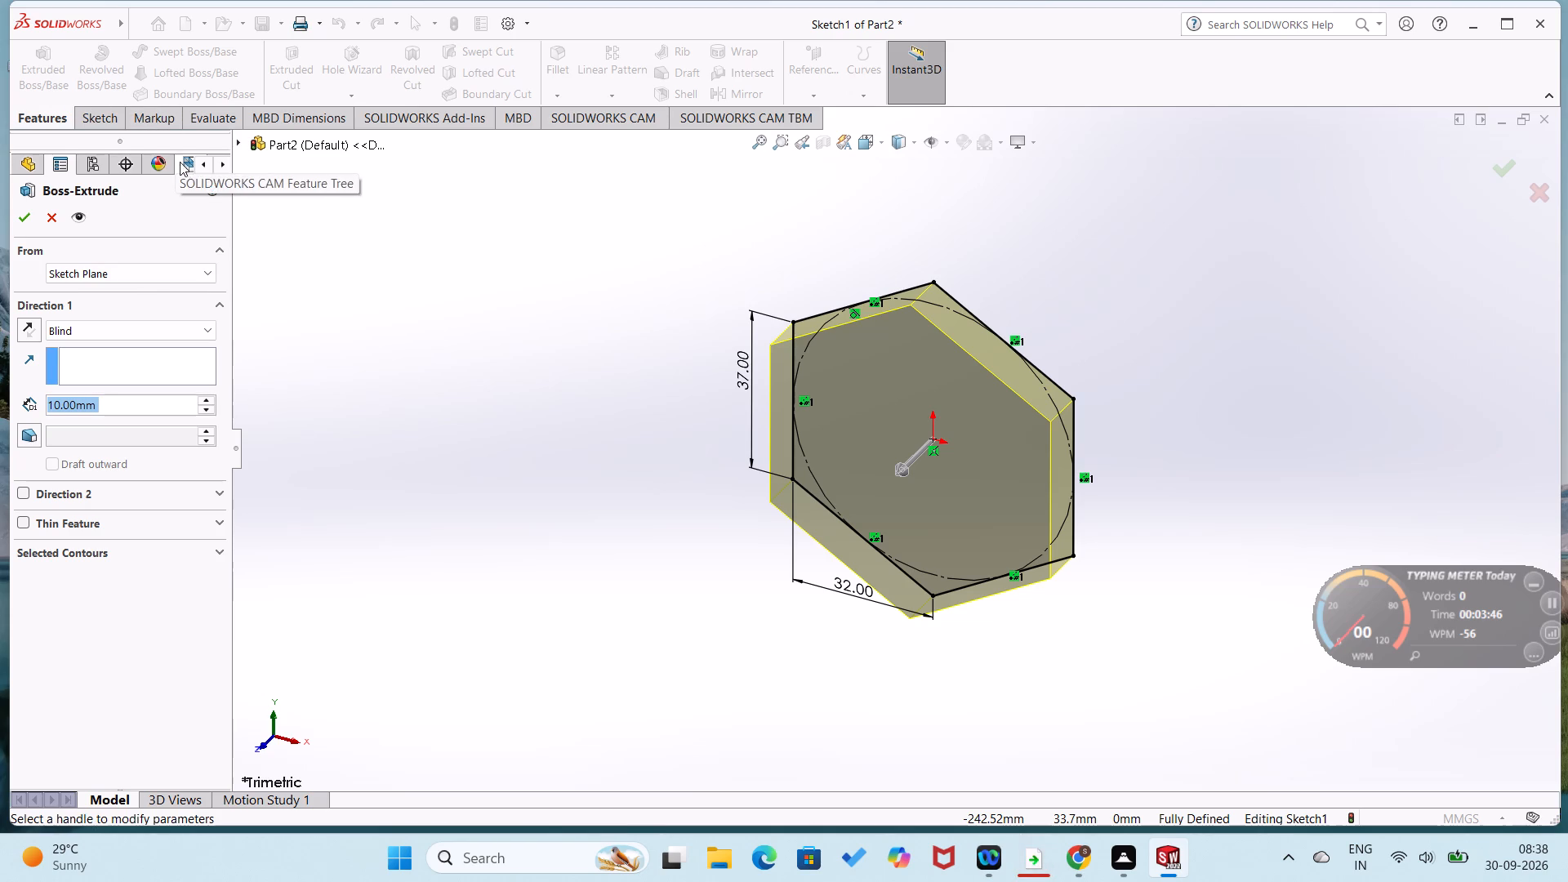
click(209, 400)
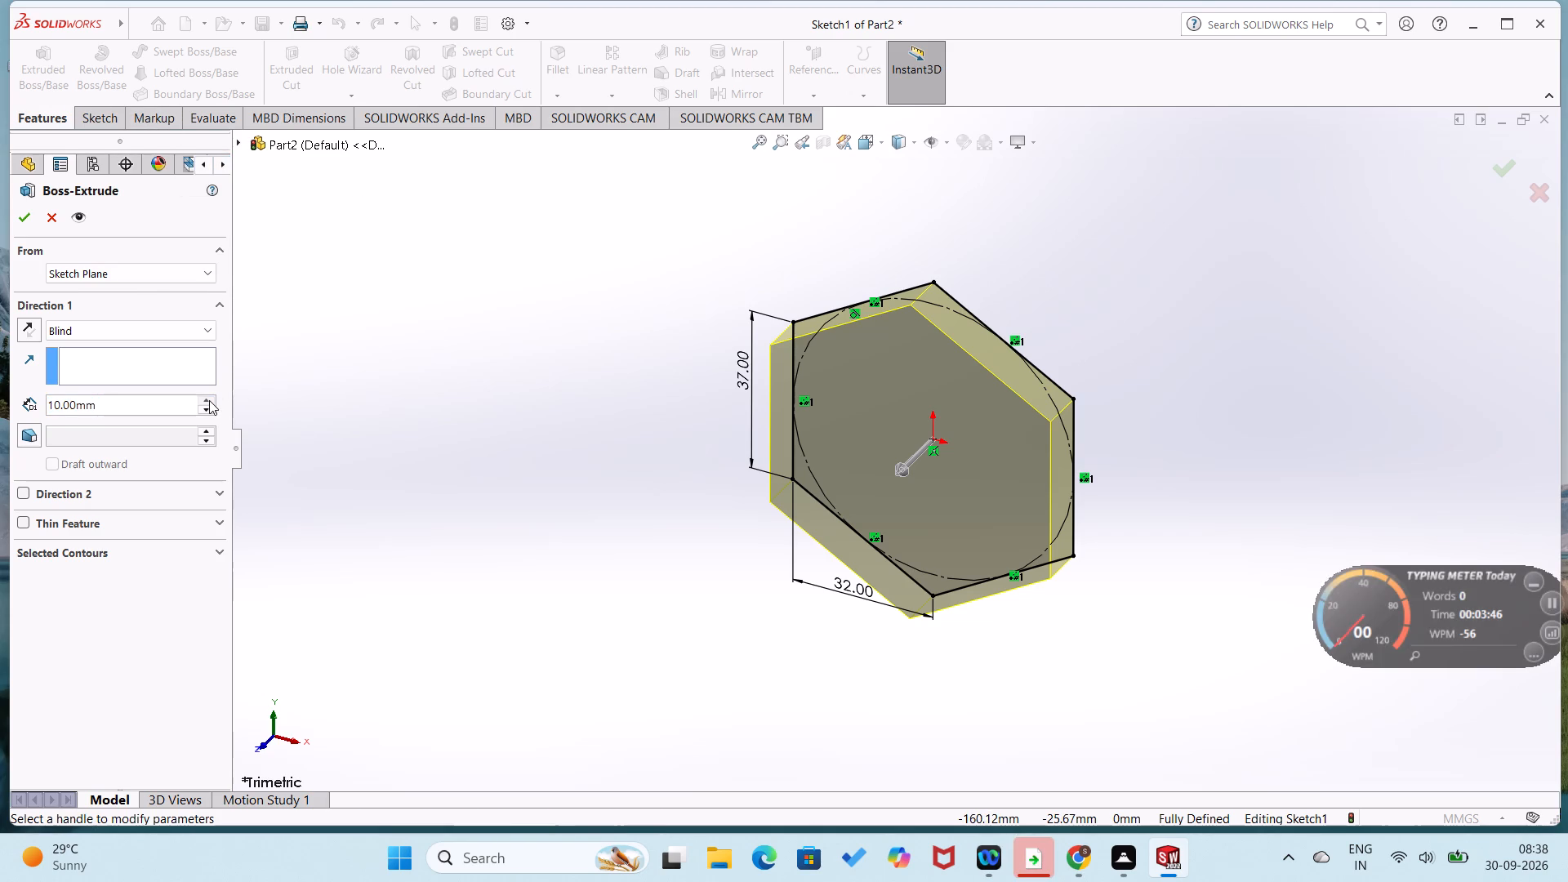
click(209, 400)
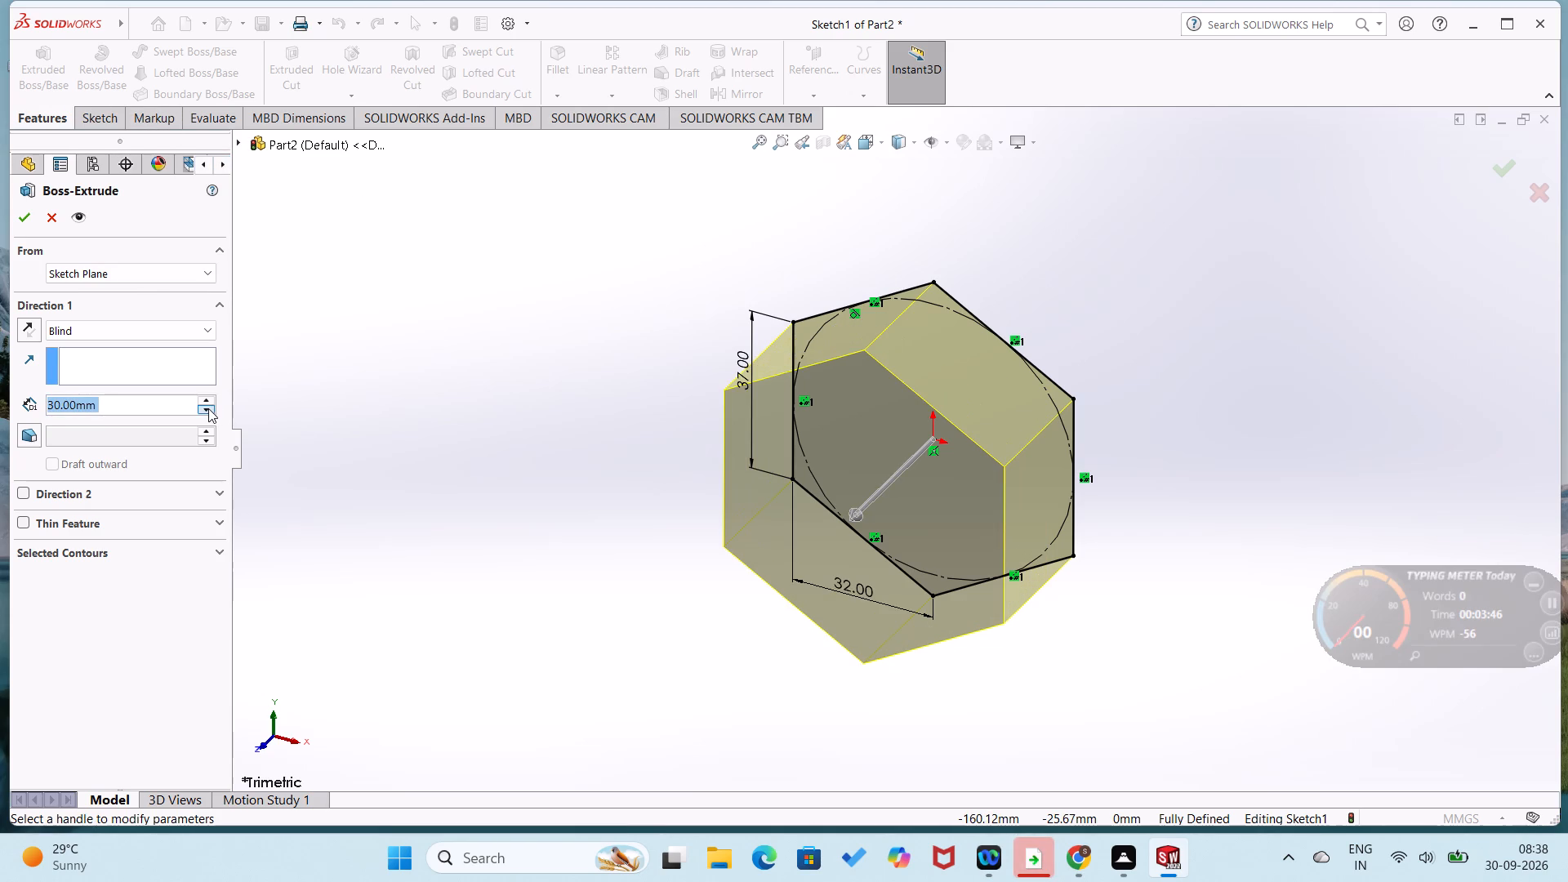
text(25)
key(Return)
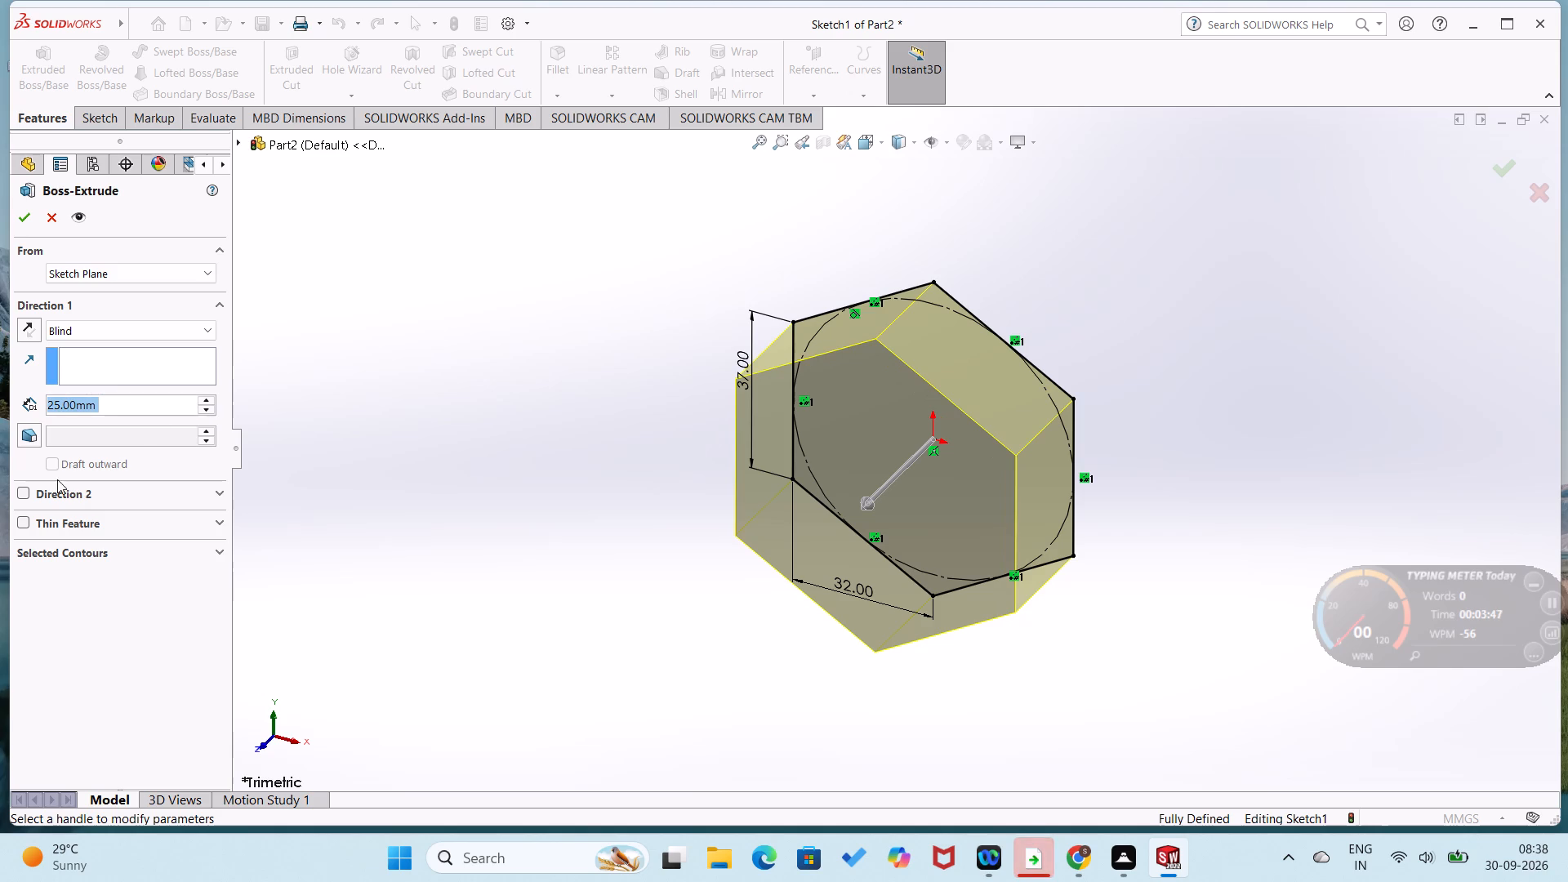
click(20, 230)
click(23, 225)
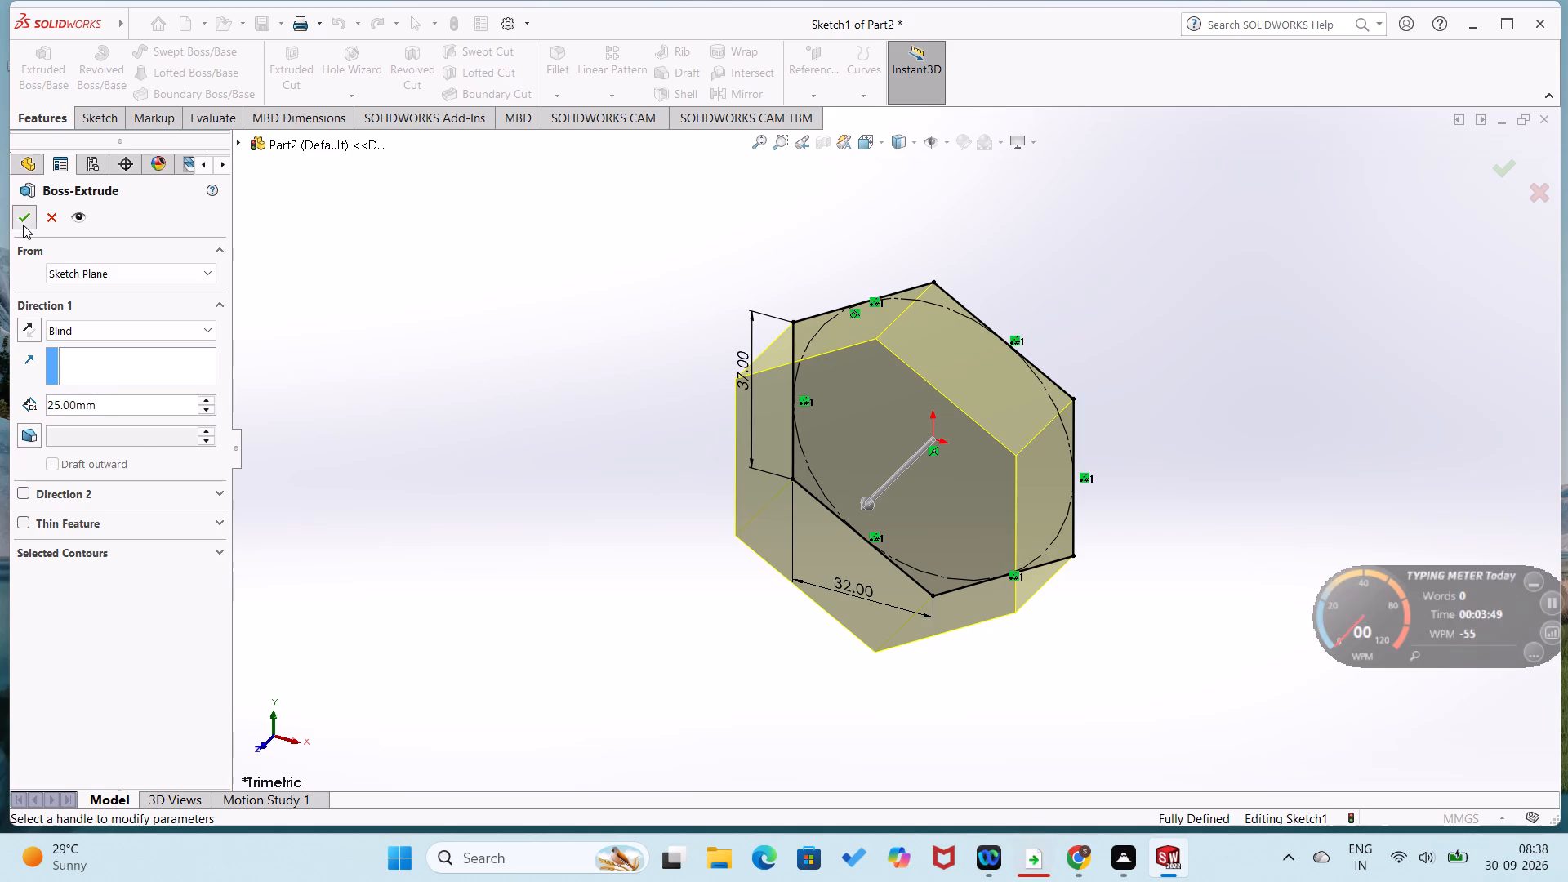
click(474, 541)
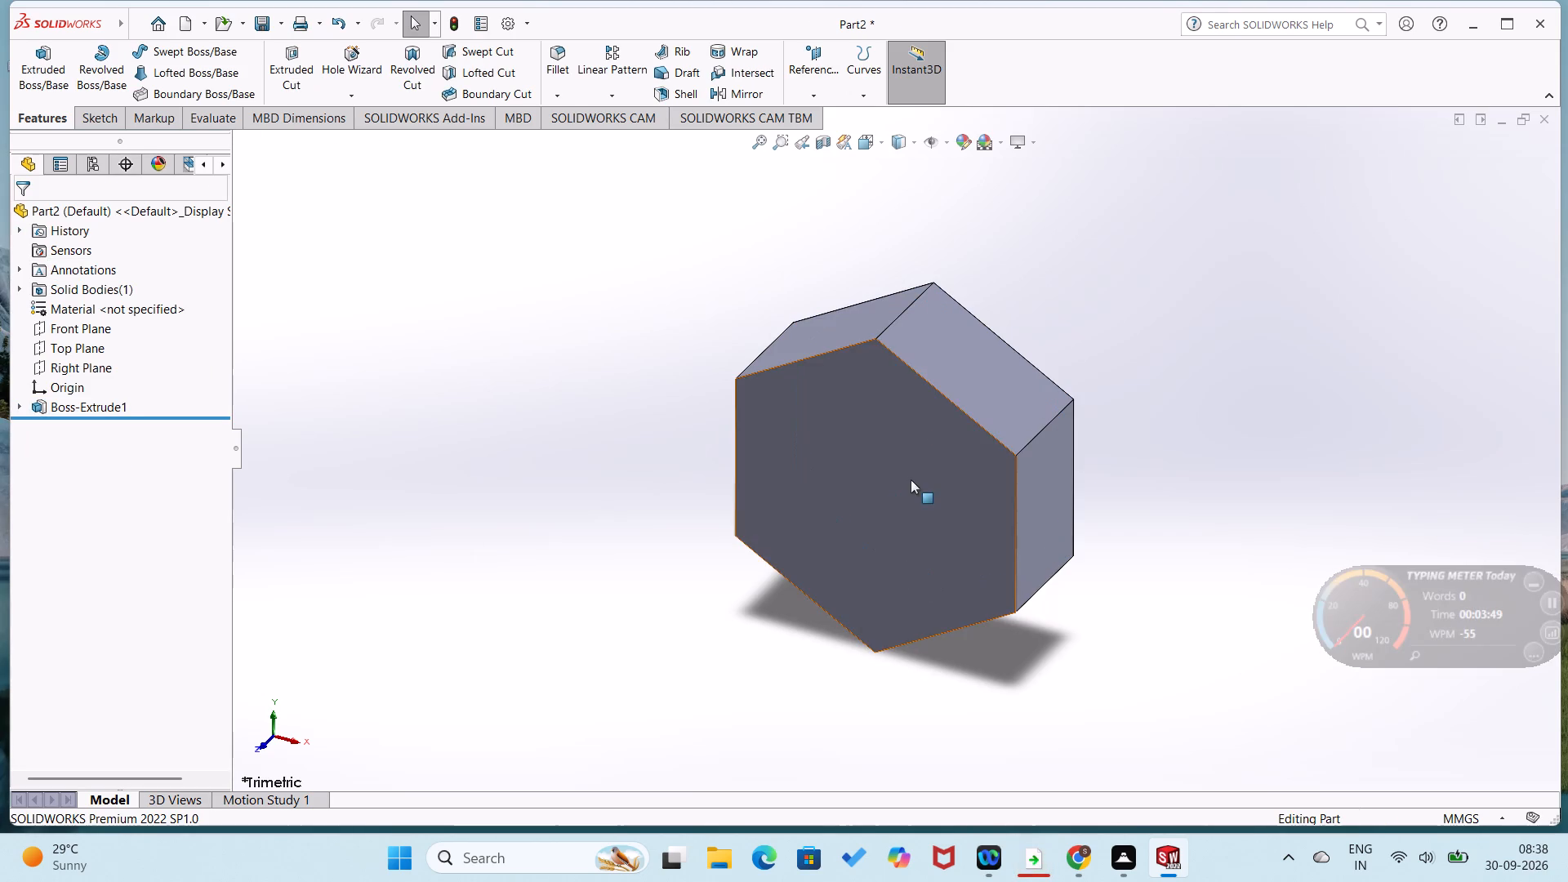
Open a sketch on the hexagonal solid's front face and draw a circle about 31.6 mm in diameter centred on the origin.
right_click(911, 479)
click(947, 465)
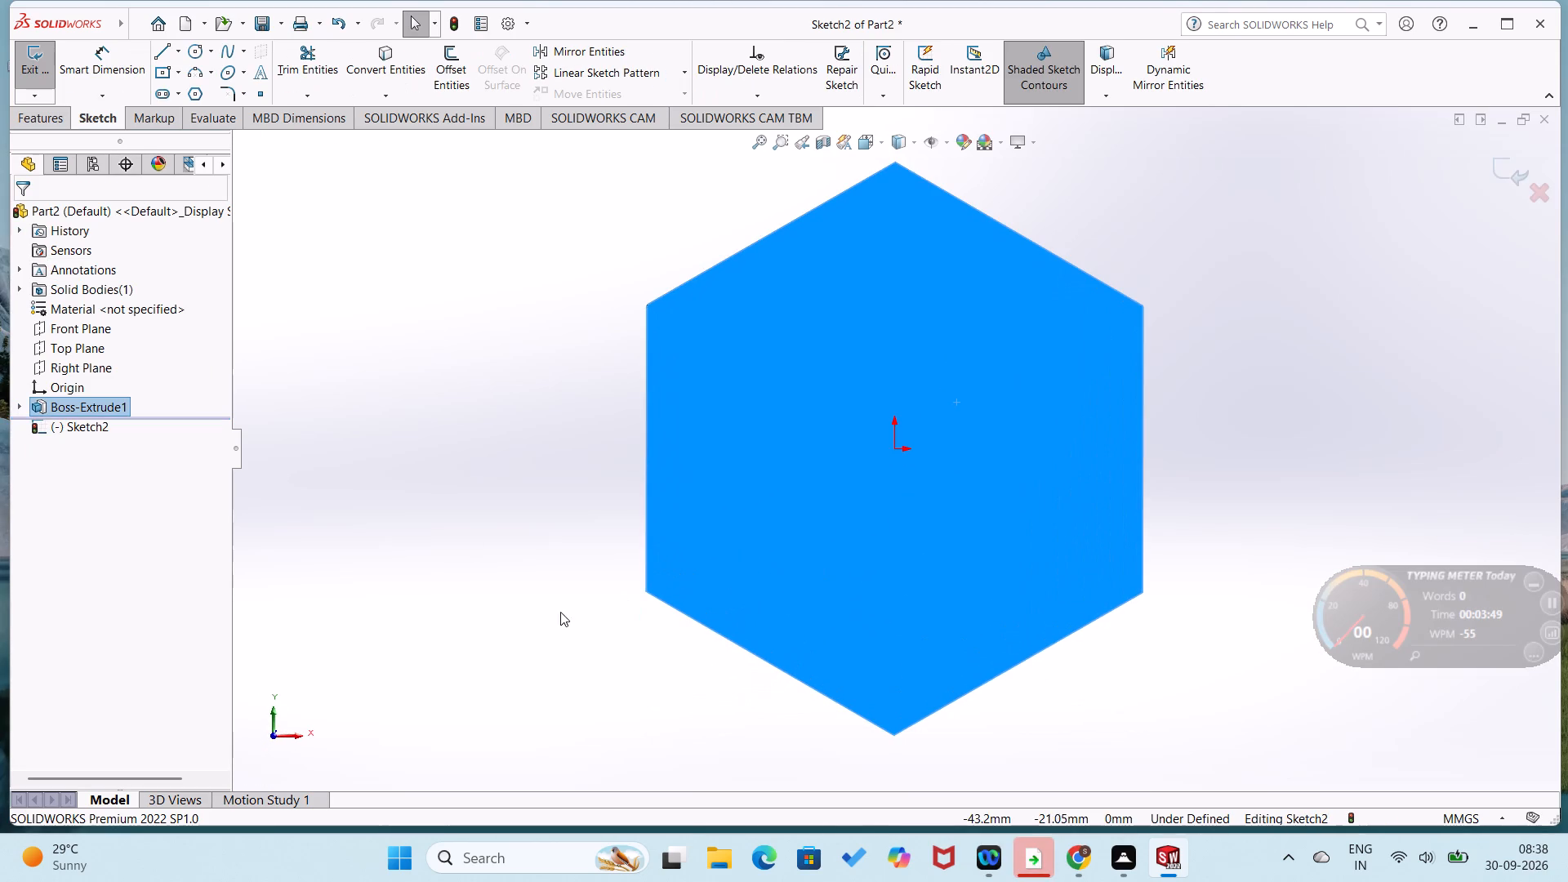
right_drag(550, 621, 713, 581)
click(892, 450)
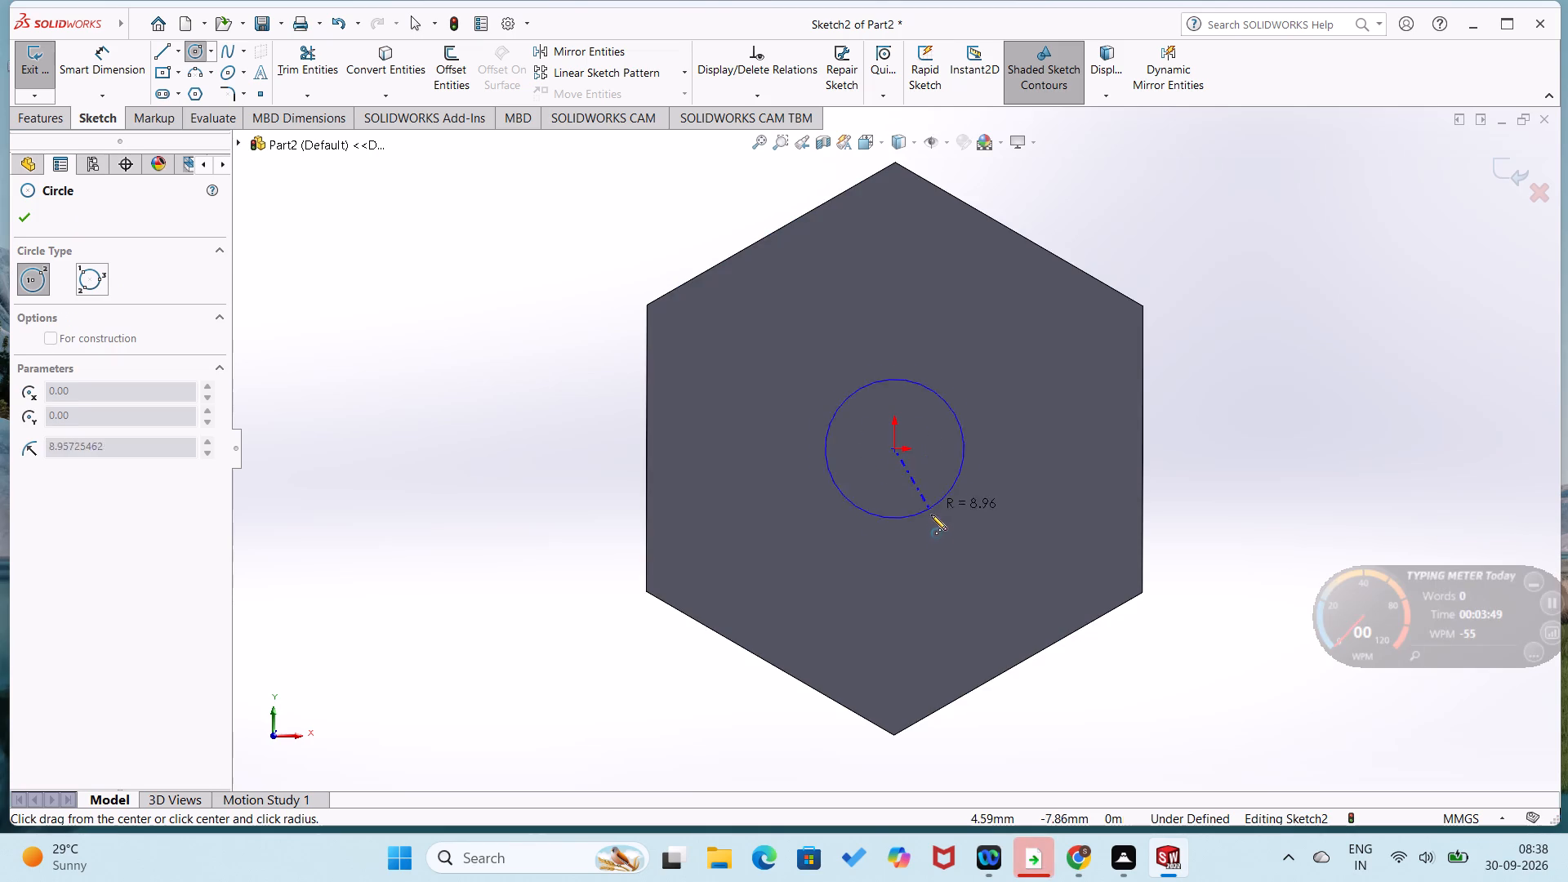
click(943, 561)
Dimension the circle's diameter as 35 mm.
right_drag(1000, 602, 1024, 463)
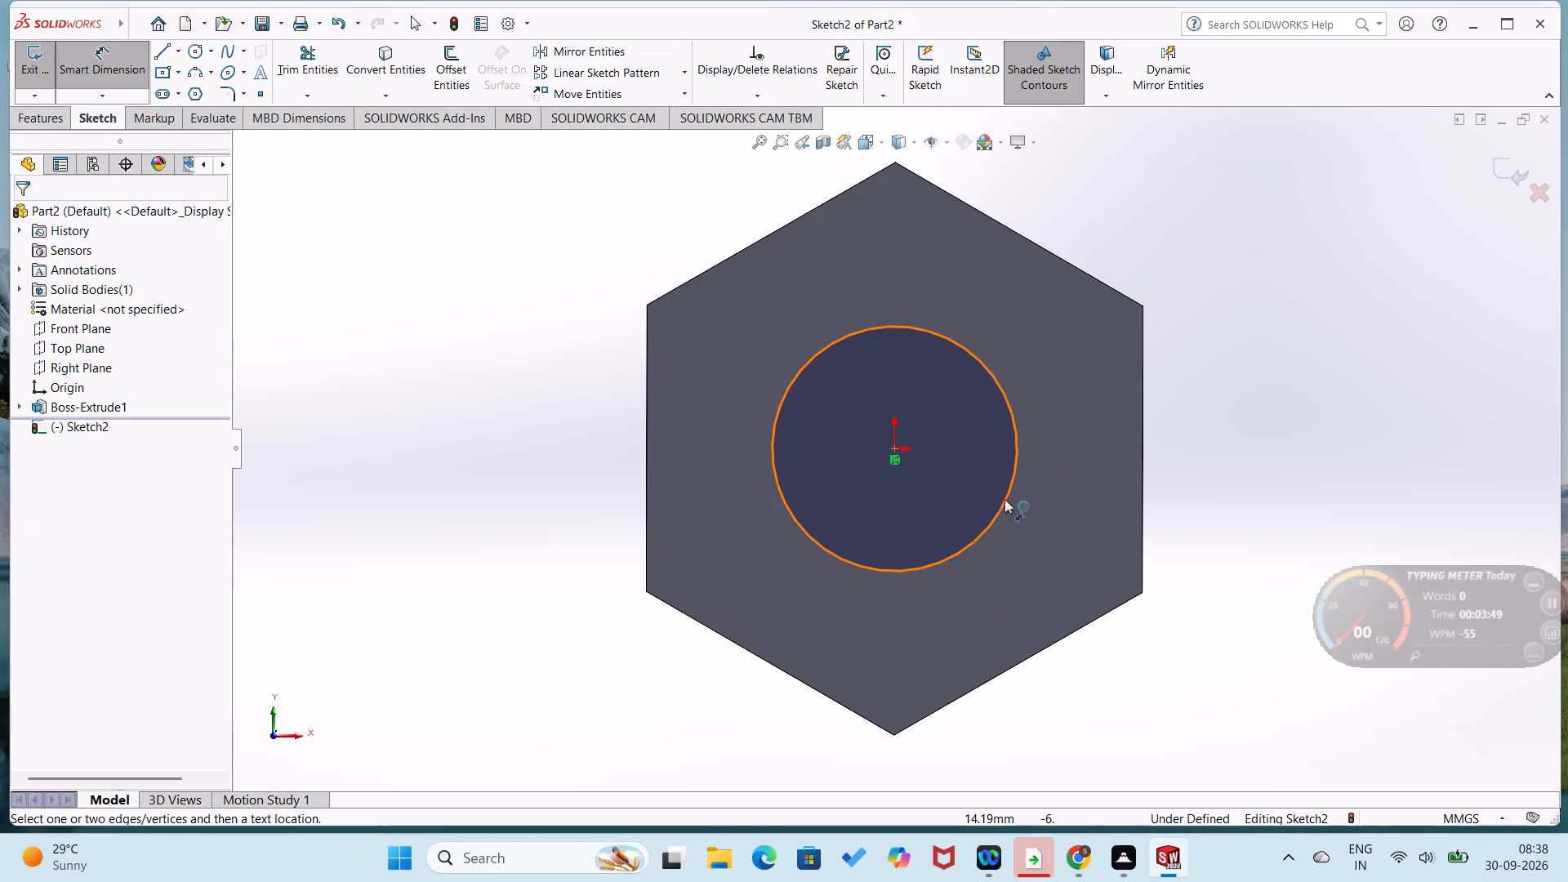
click(1004, 501)
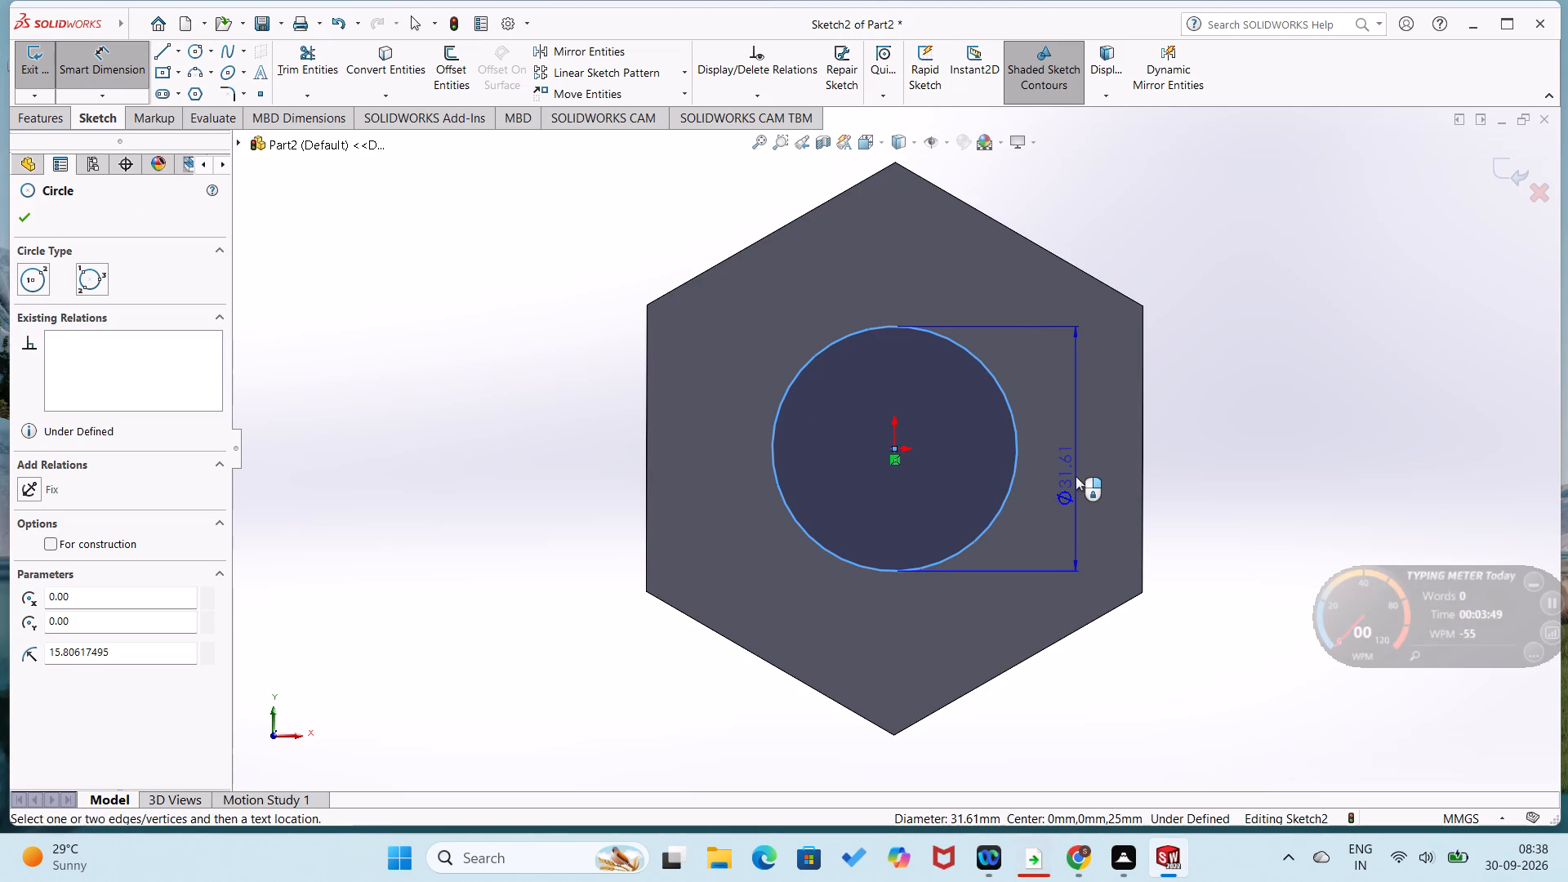
click(1076, 476)
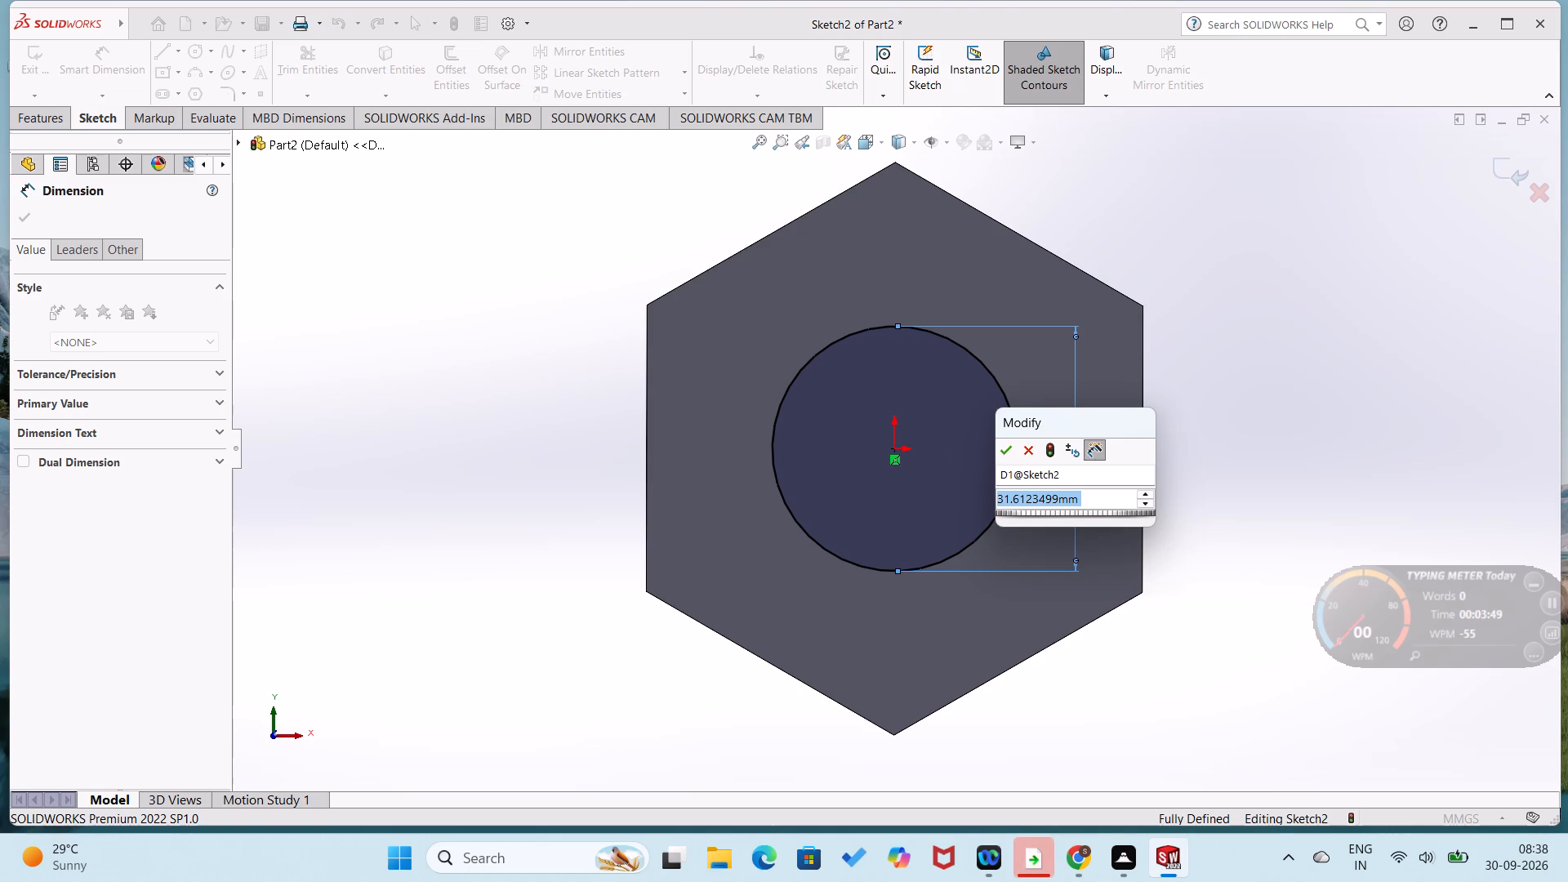
text(35)
key(Return)
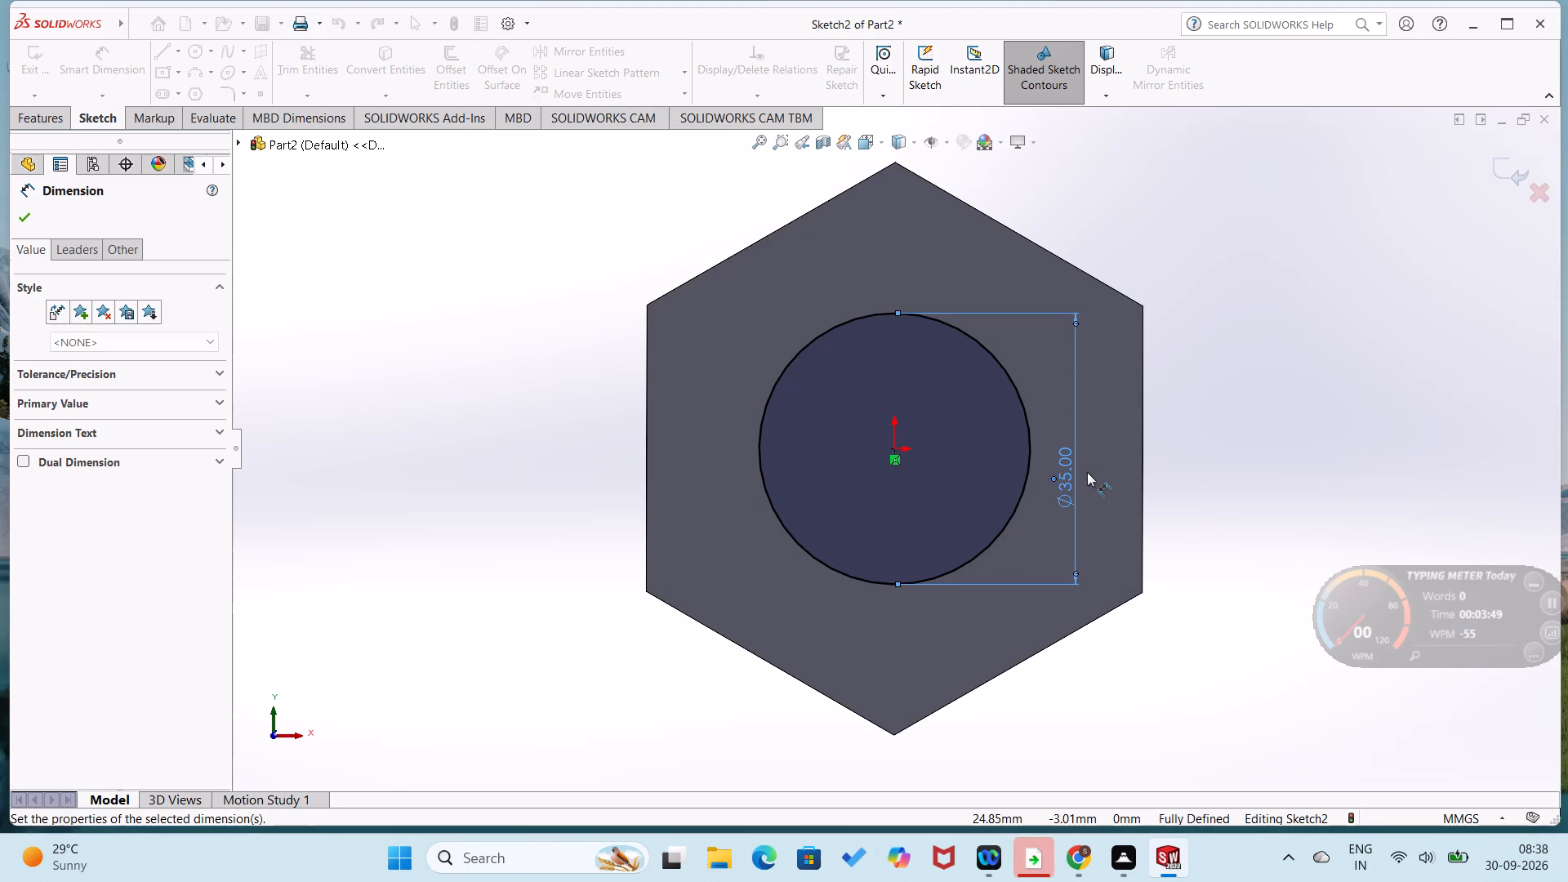
click(1170, 412)
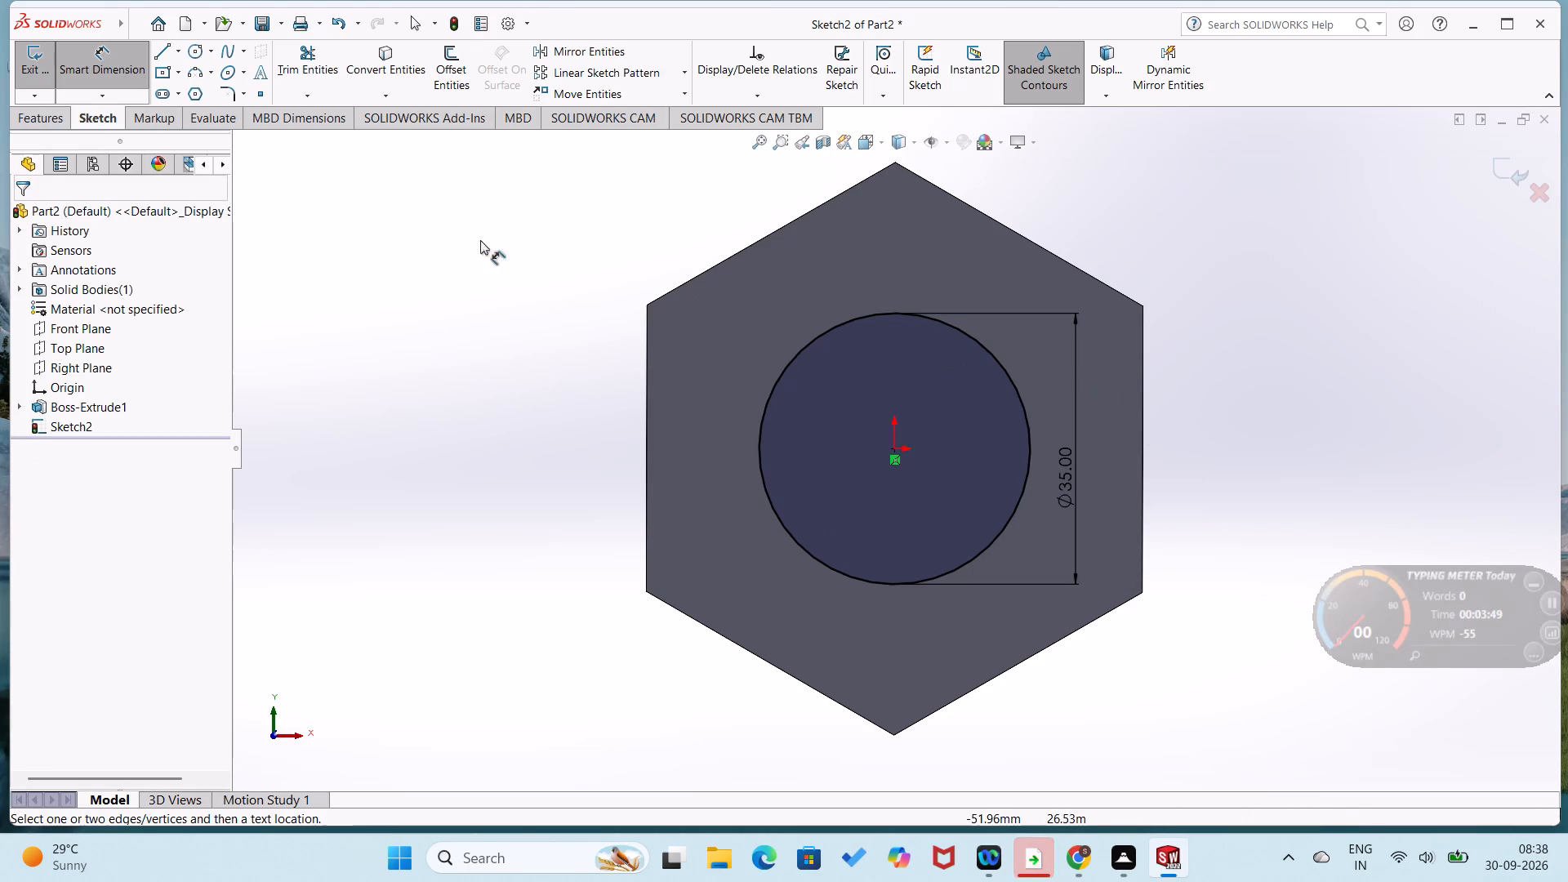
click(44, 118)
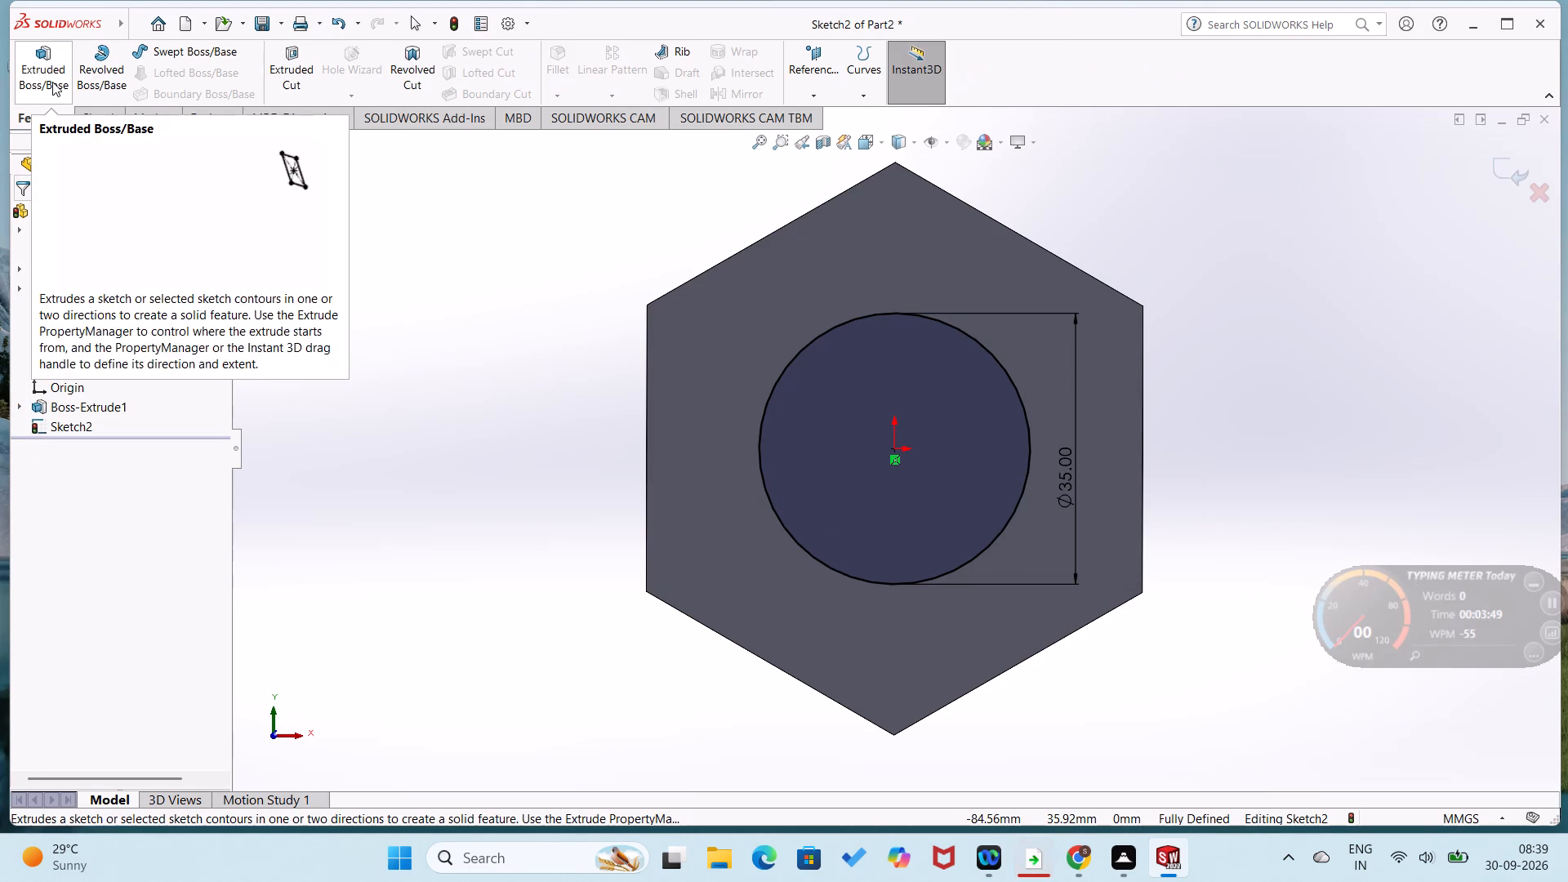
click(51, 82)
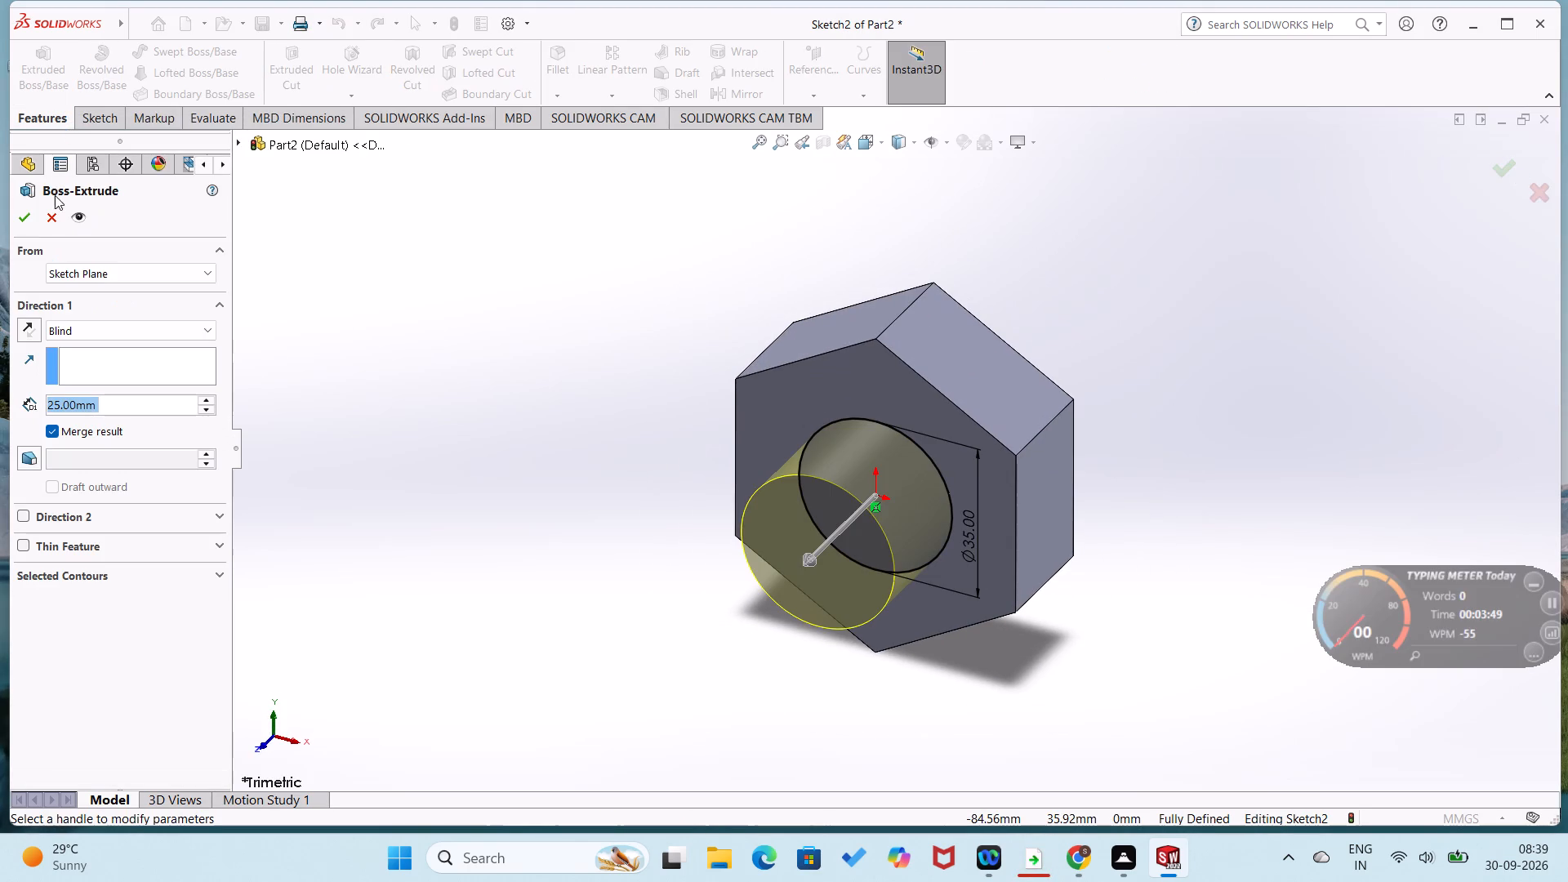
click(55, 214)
Cut the circle through the hexagonal solid with a blind Extruded Cut 35 mm deep.
click(293, 85)
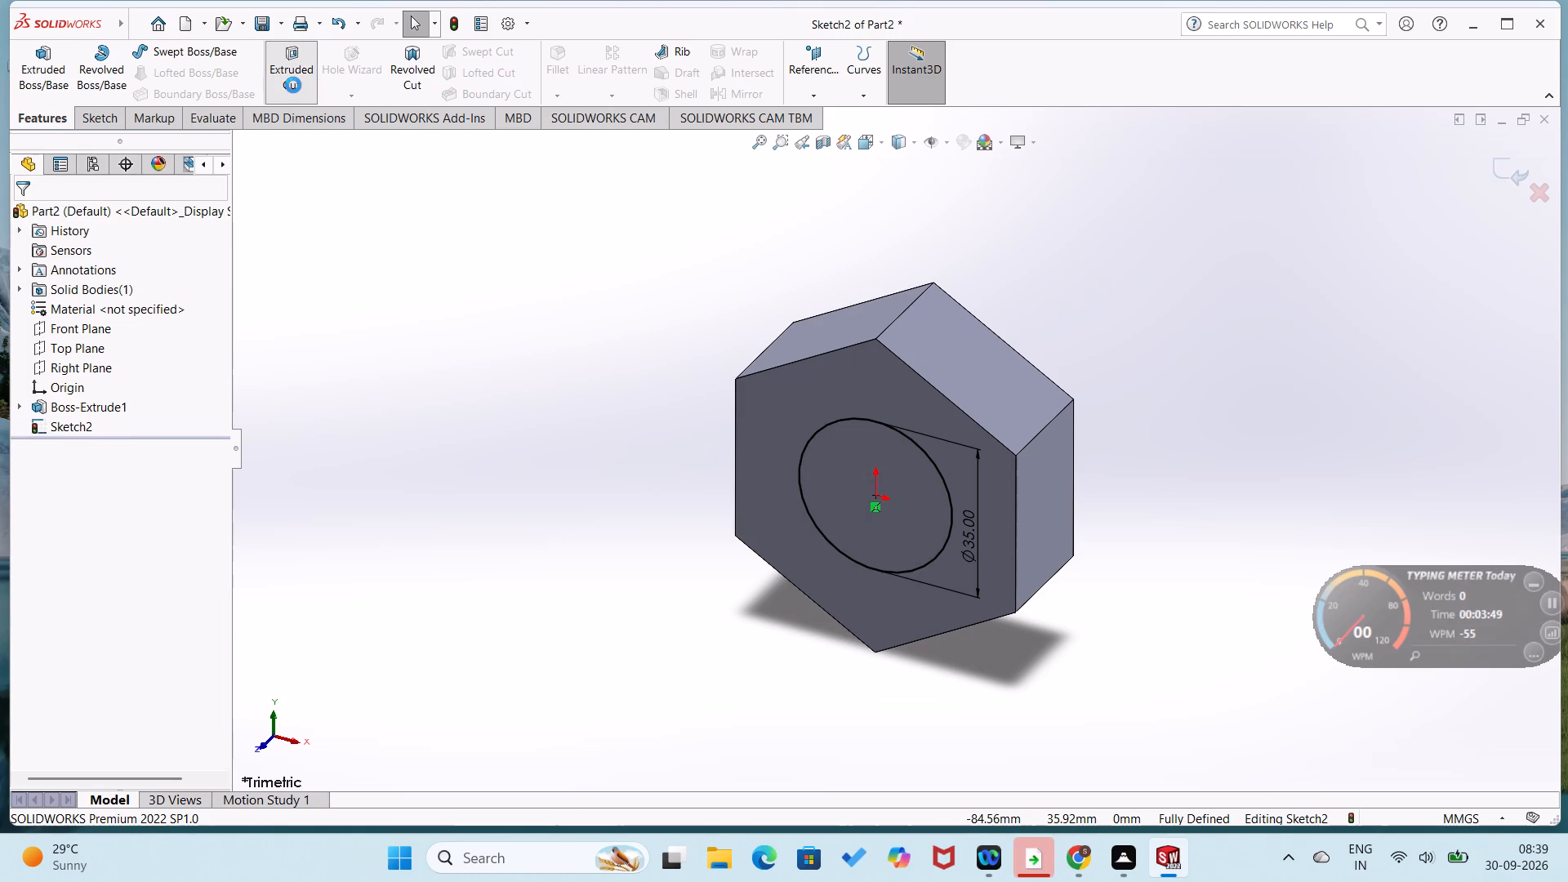
click(203, 403)
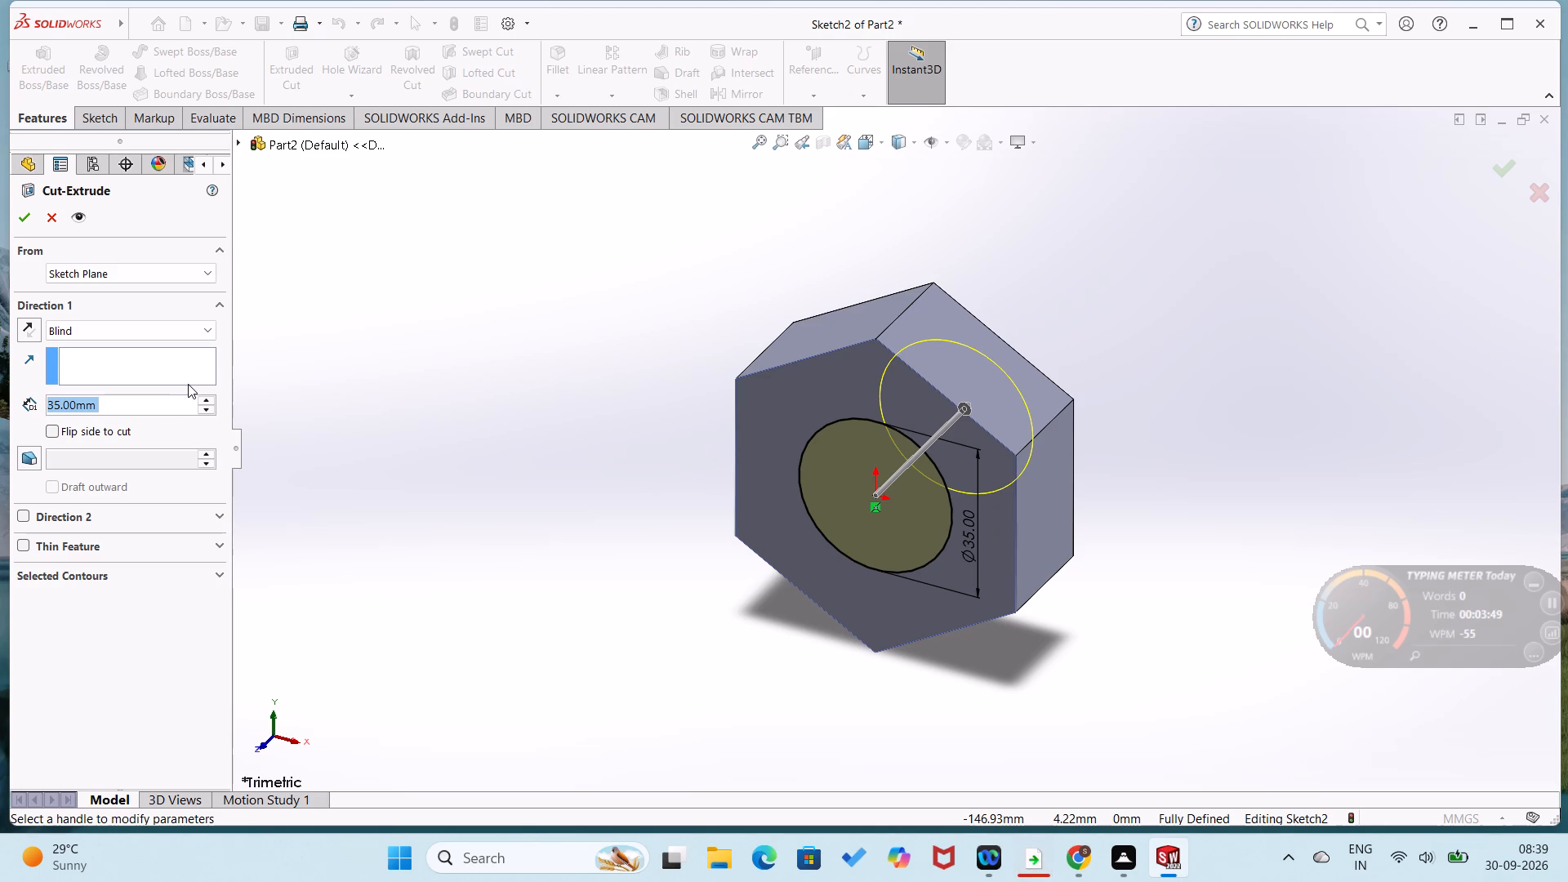
click(25, 218)
click(381, 320)
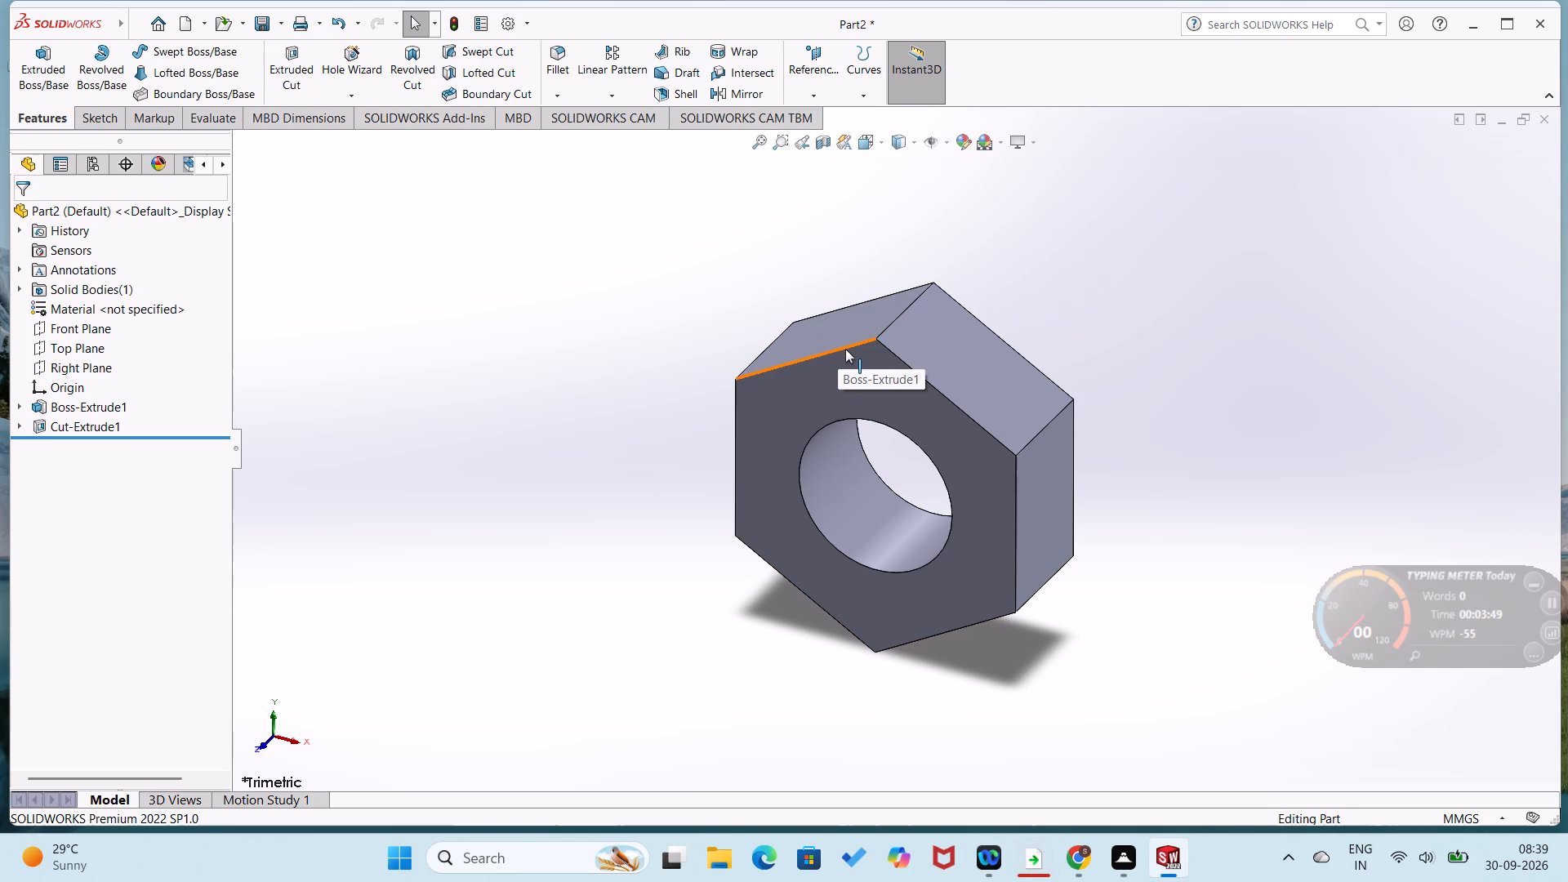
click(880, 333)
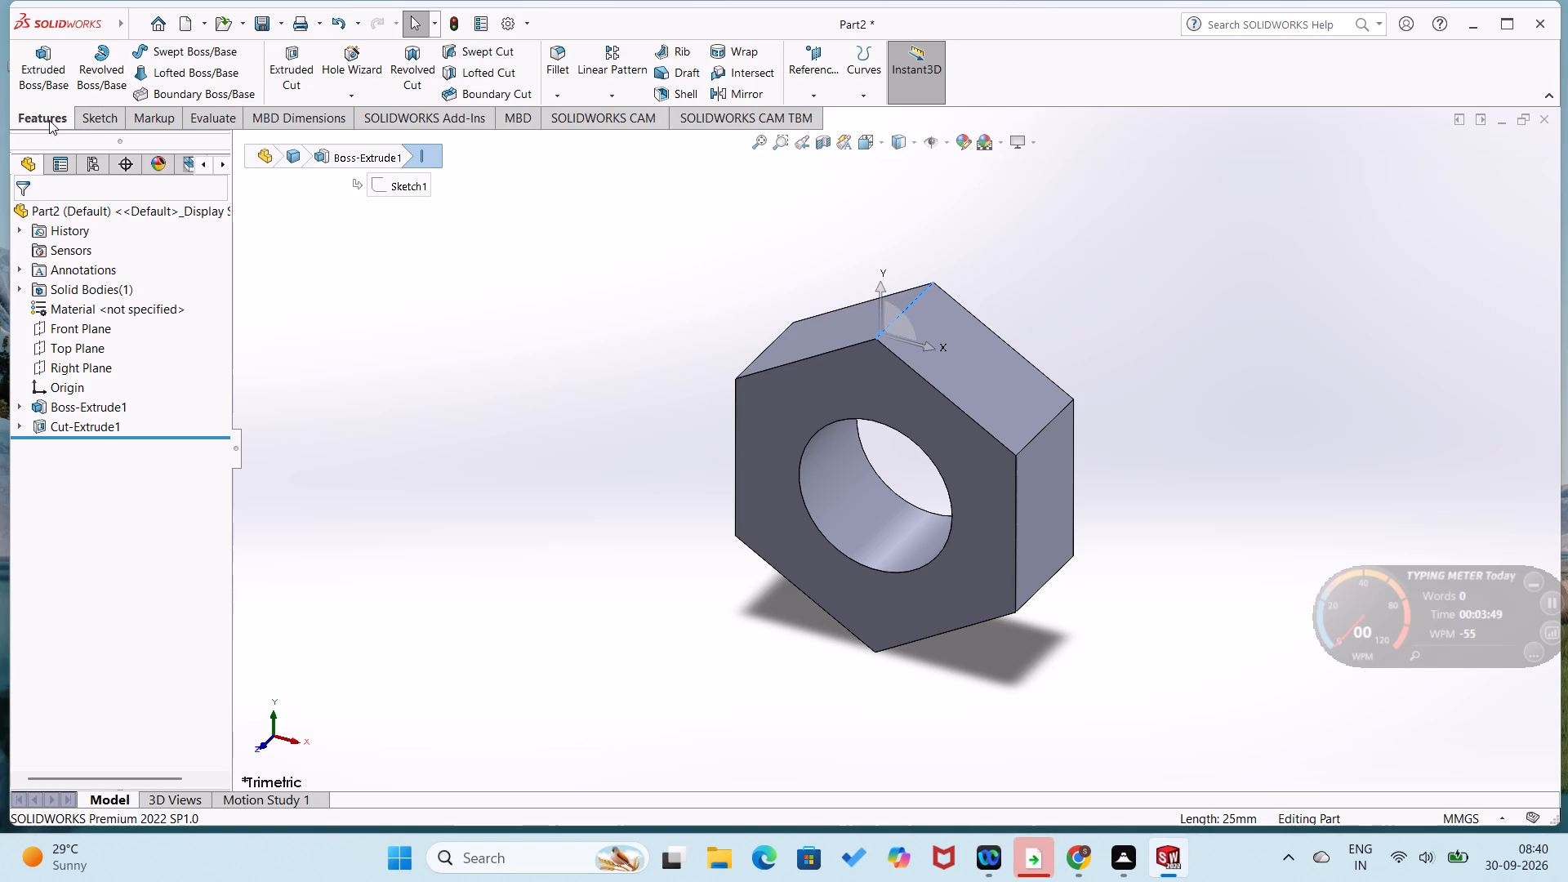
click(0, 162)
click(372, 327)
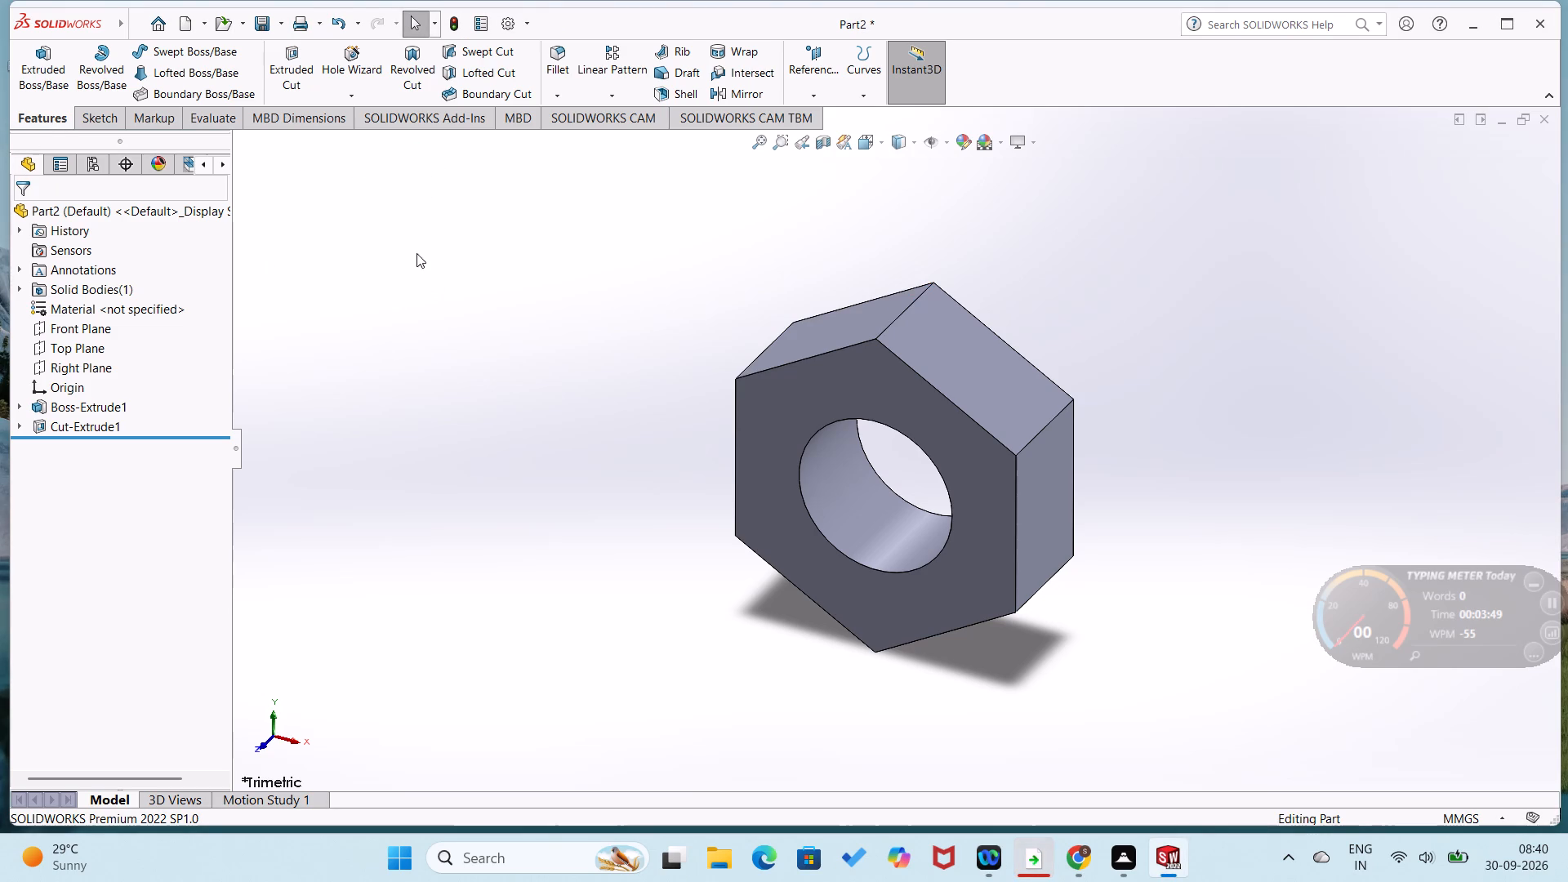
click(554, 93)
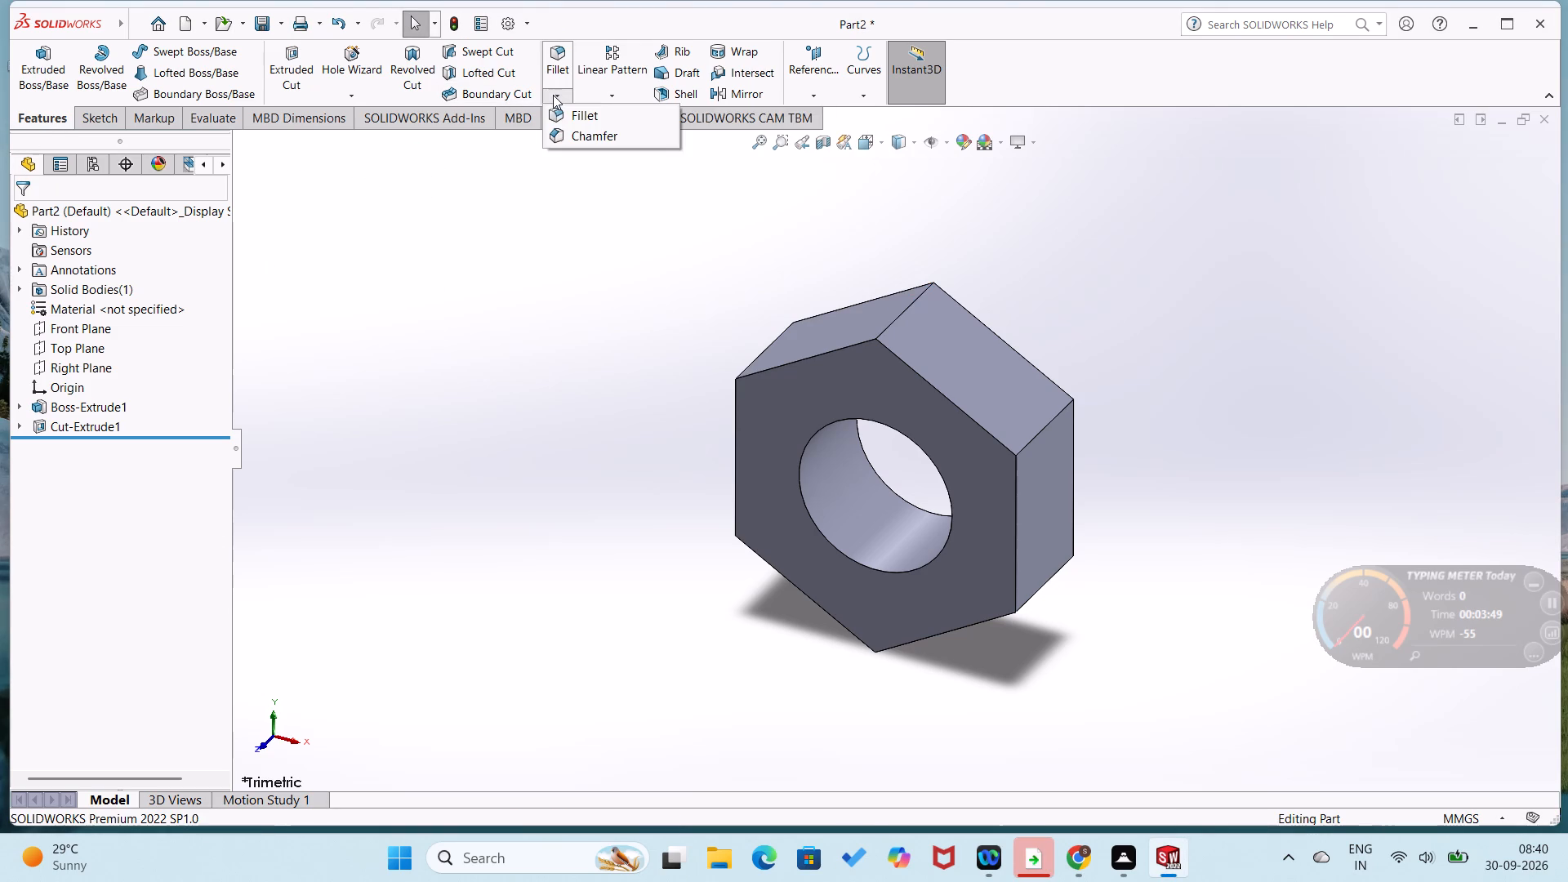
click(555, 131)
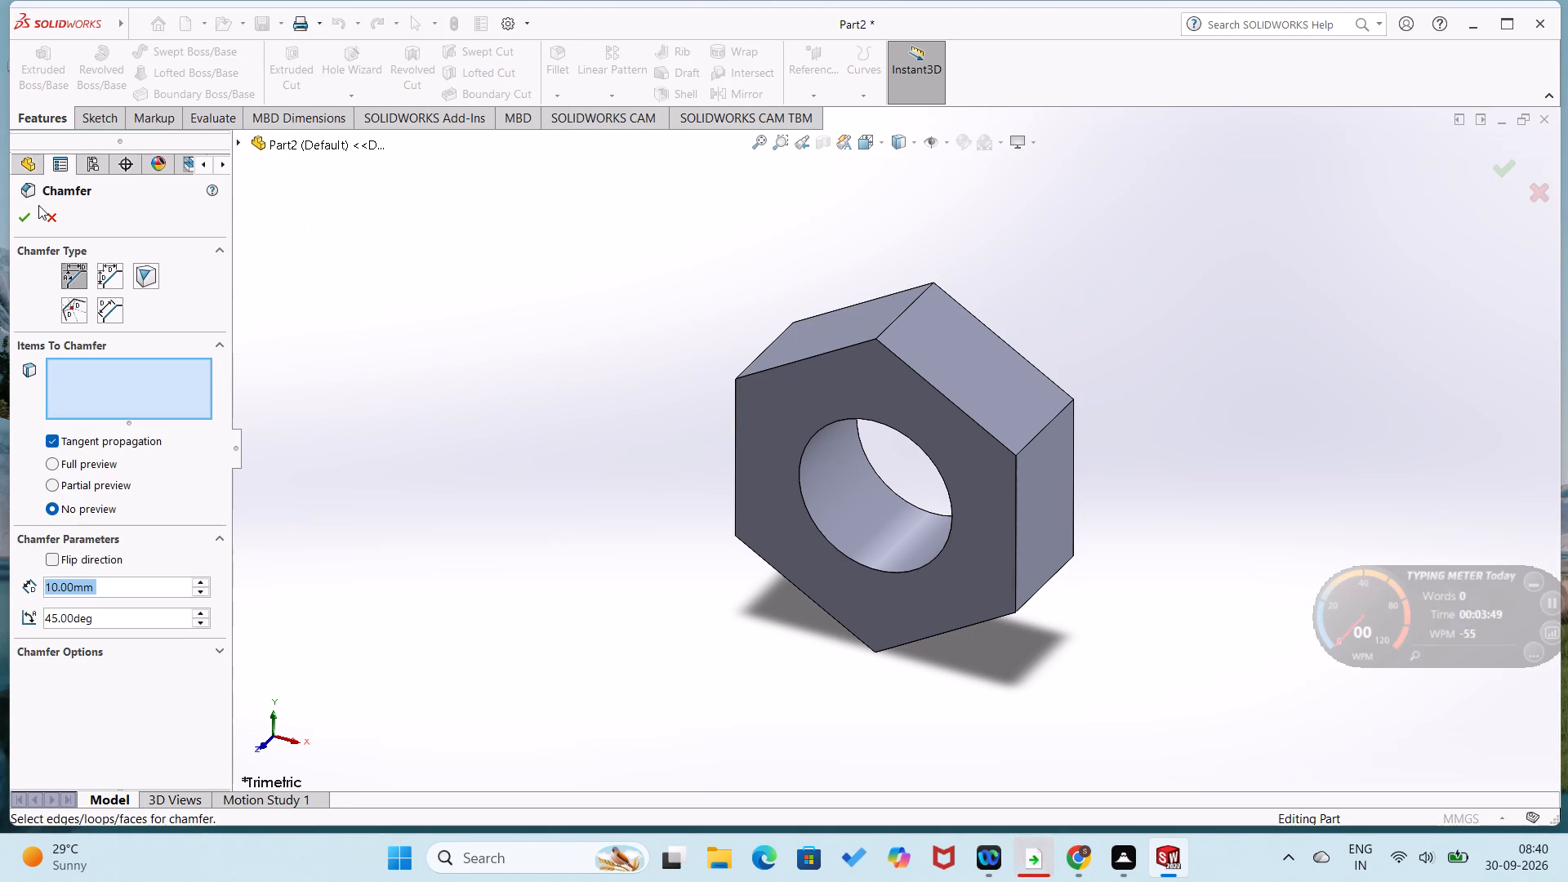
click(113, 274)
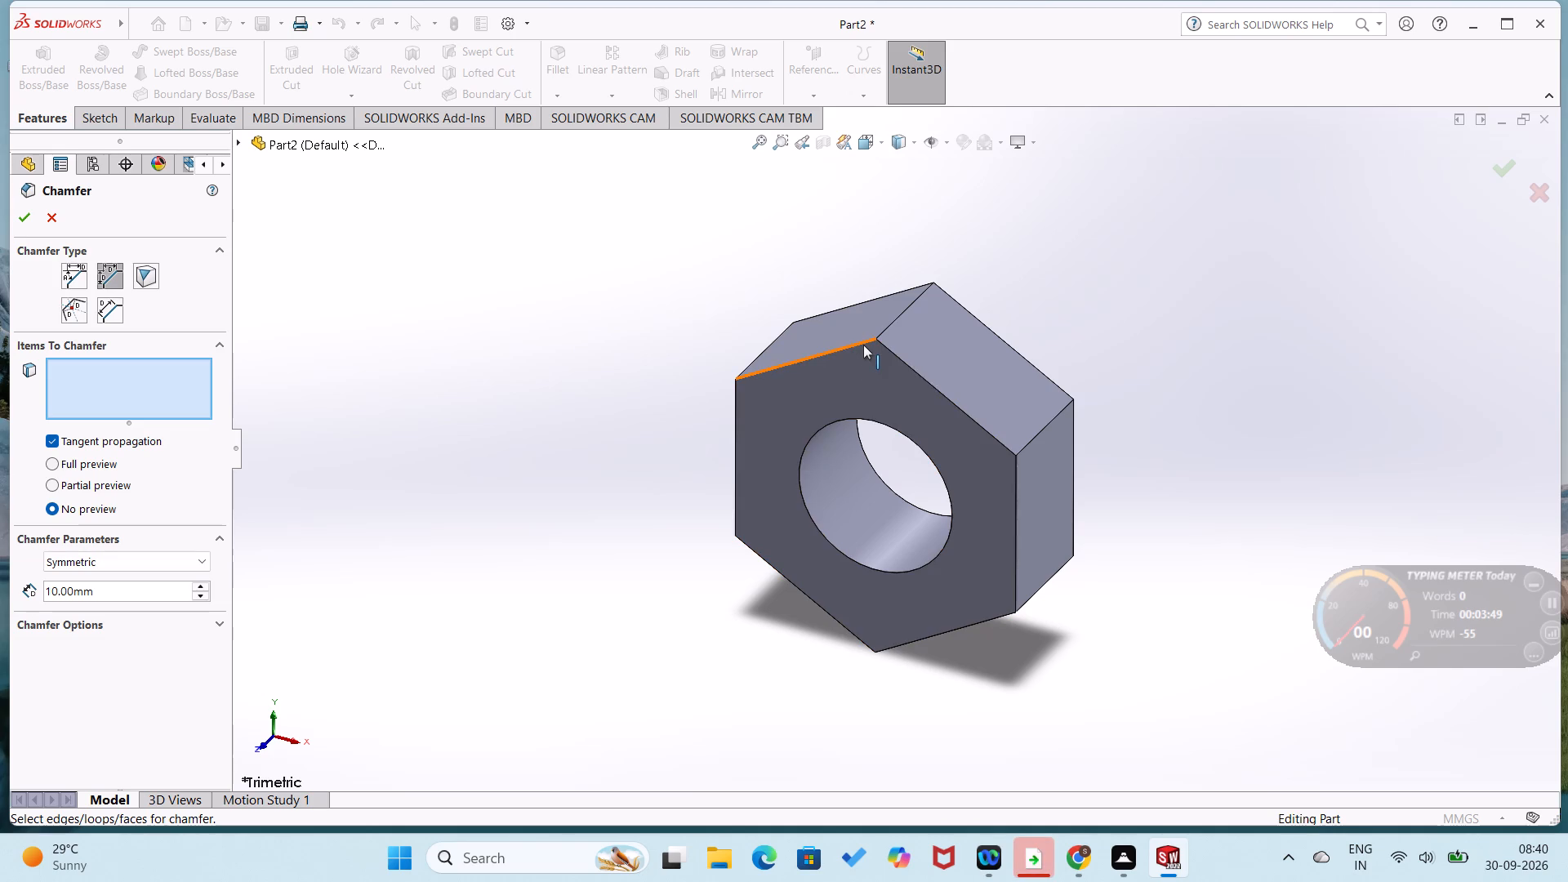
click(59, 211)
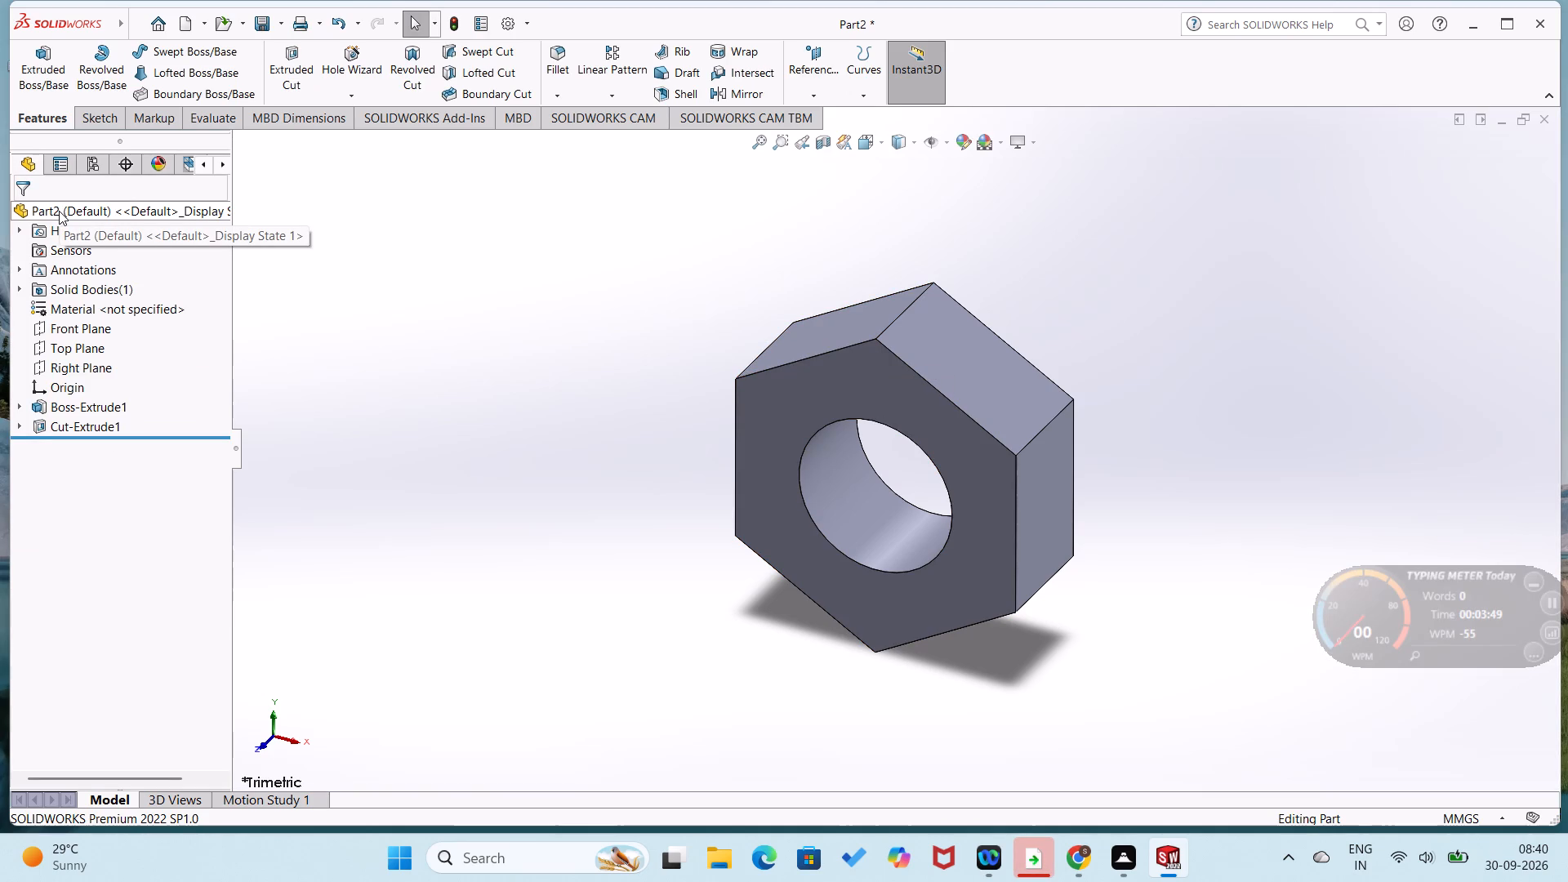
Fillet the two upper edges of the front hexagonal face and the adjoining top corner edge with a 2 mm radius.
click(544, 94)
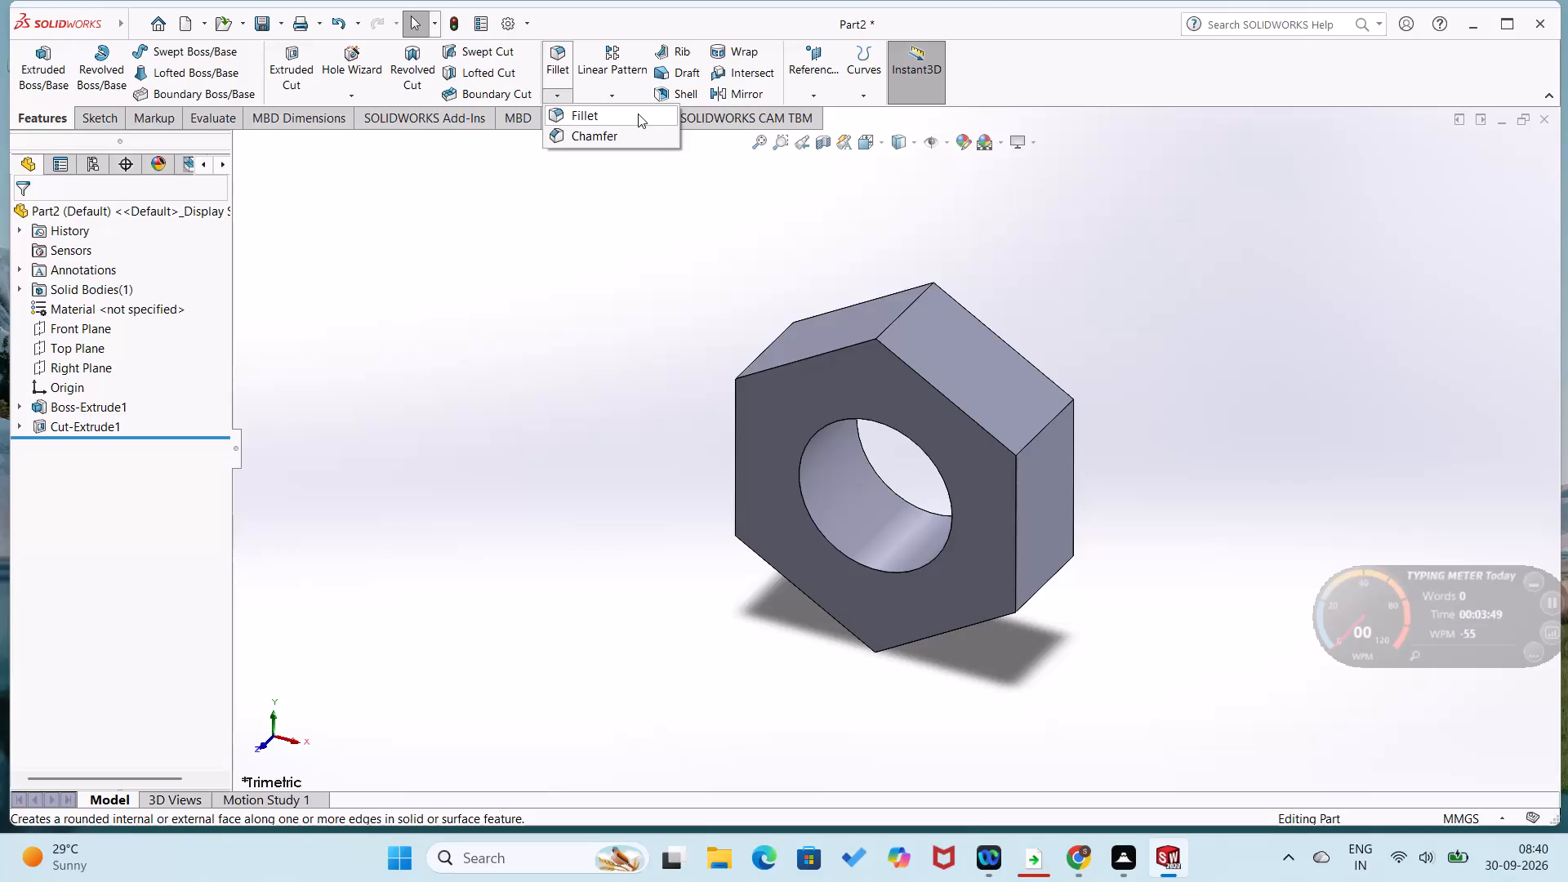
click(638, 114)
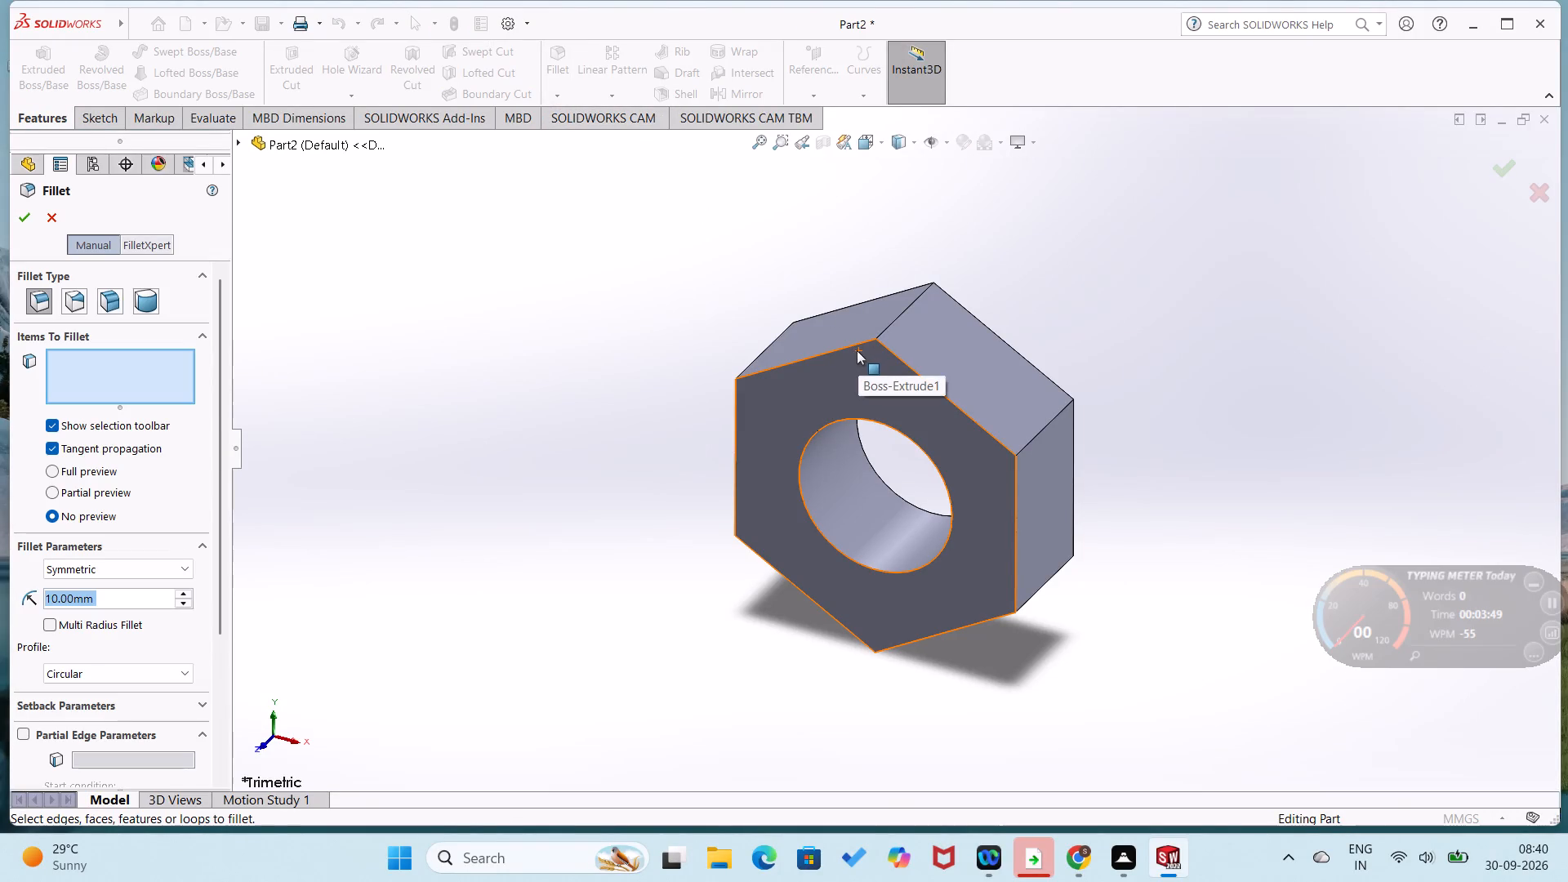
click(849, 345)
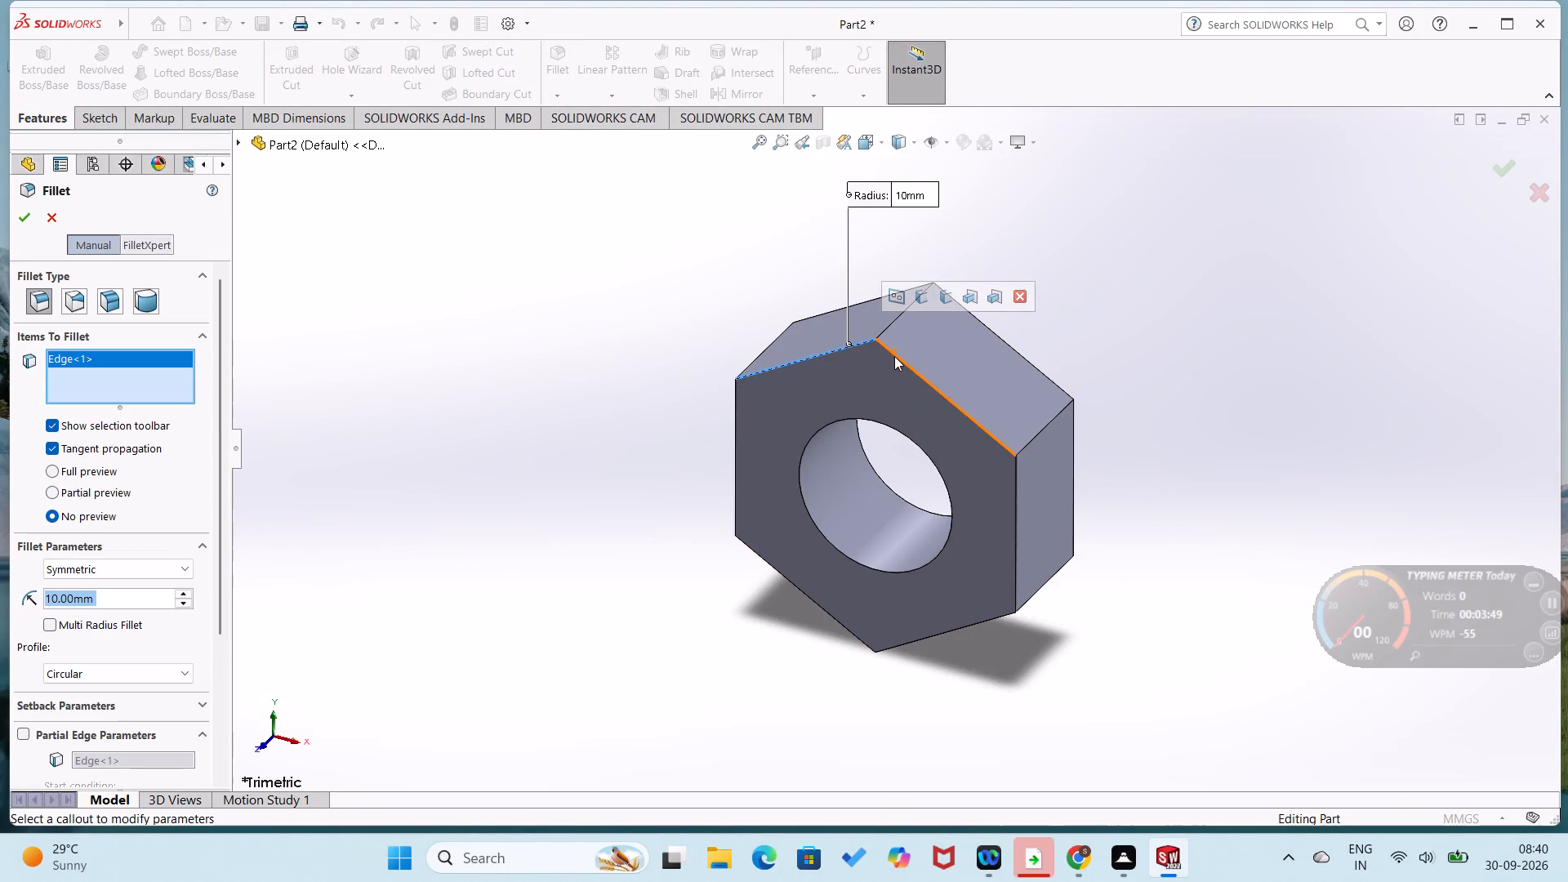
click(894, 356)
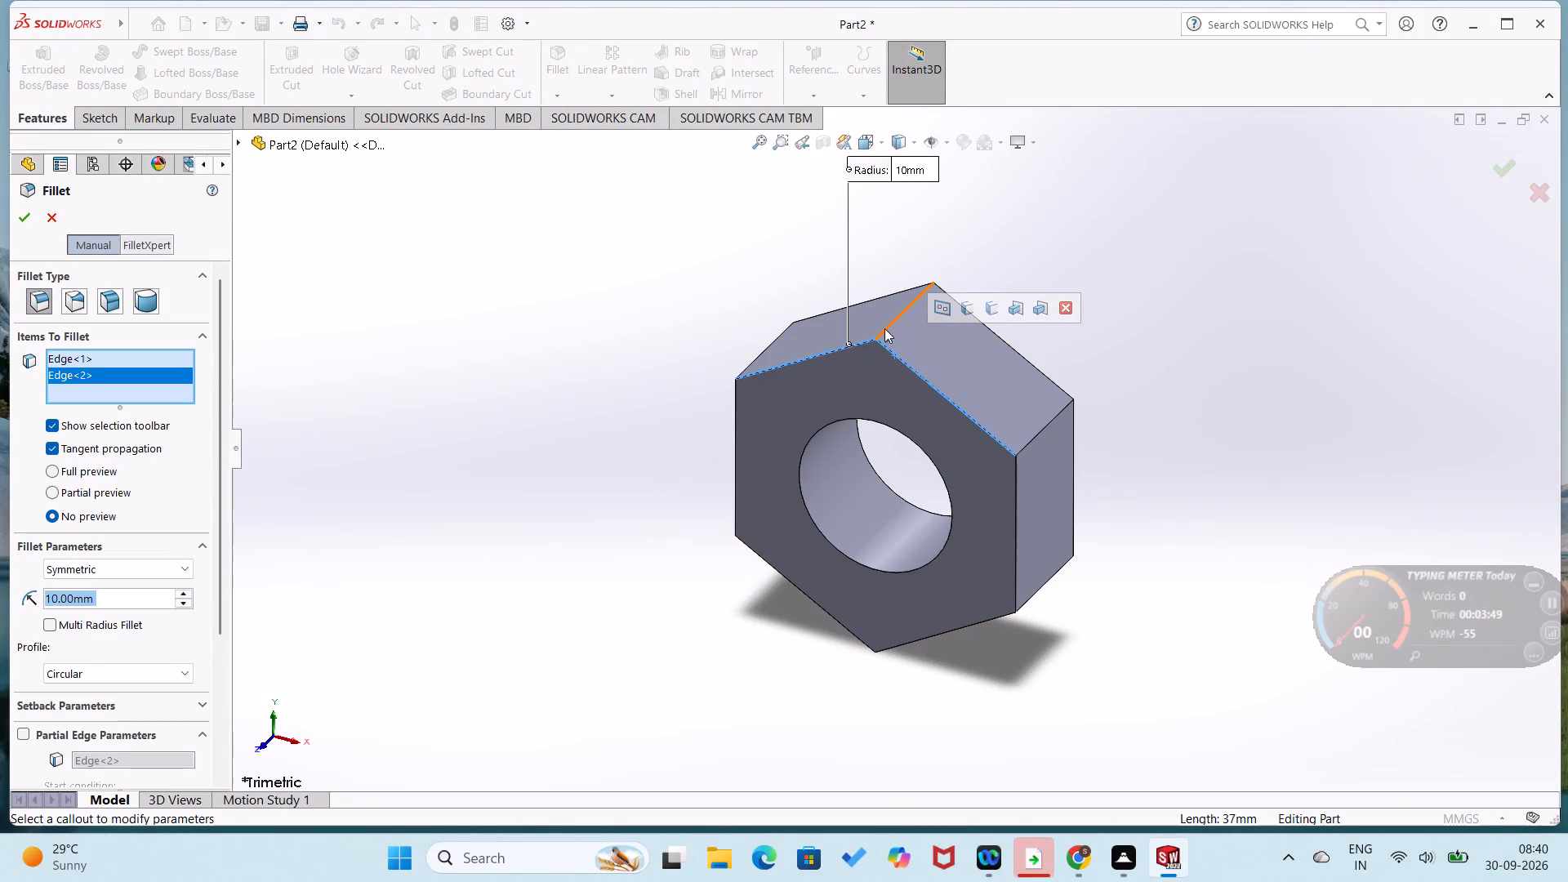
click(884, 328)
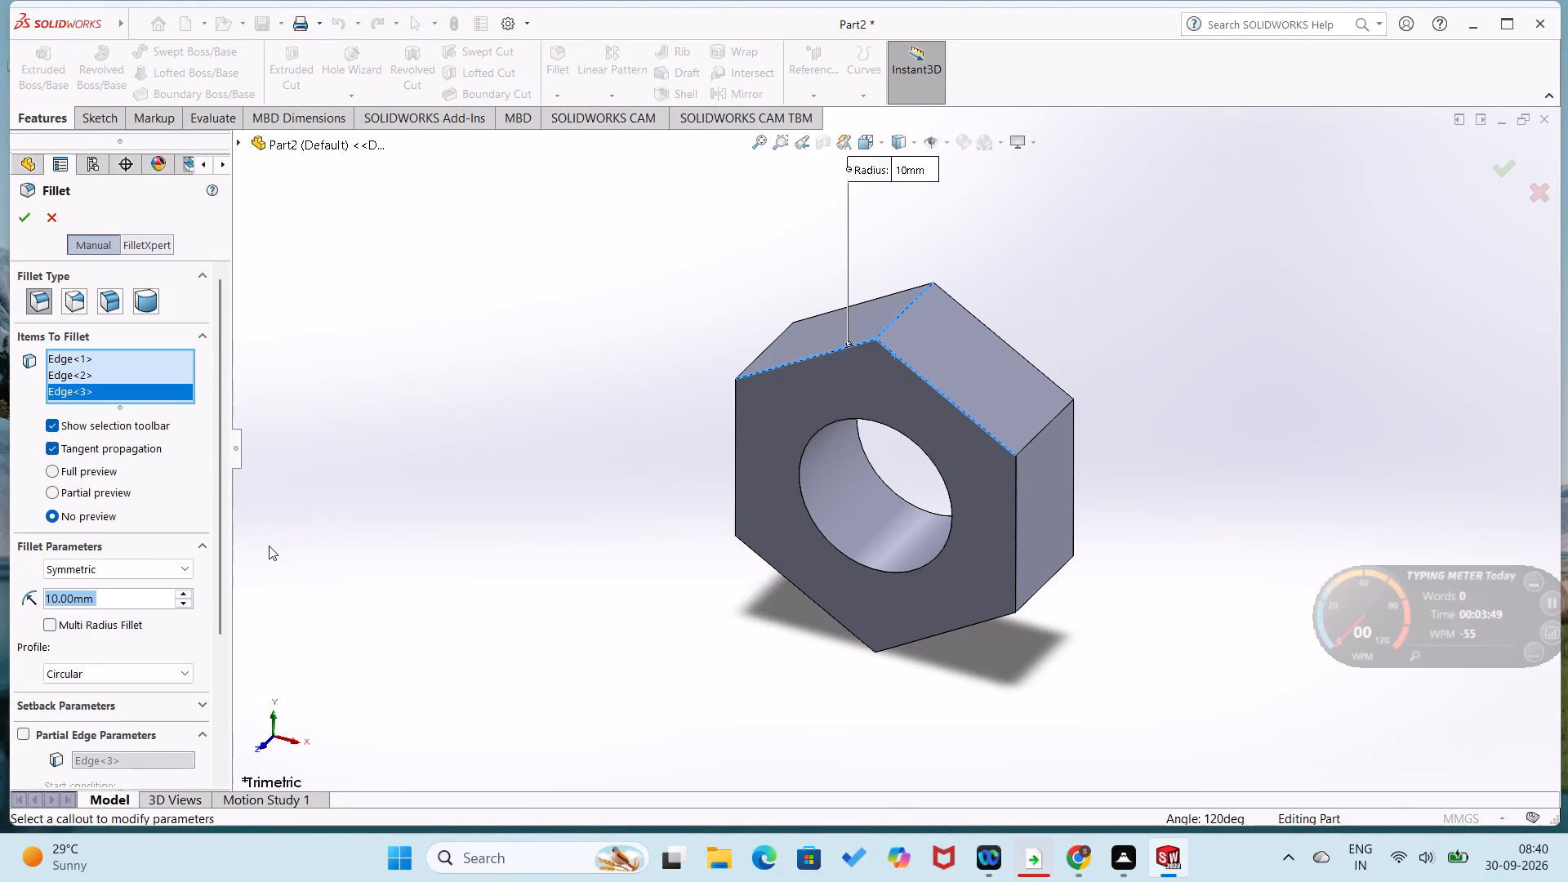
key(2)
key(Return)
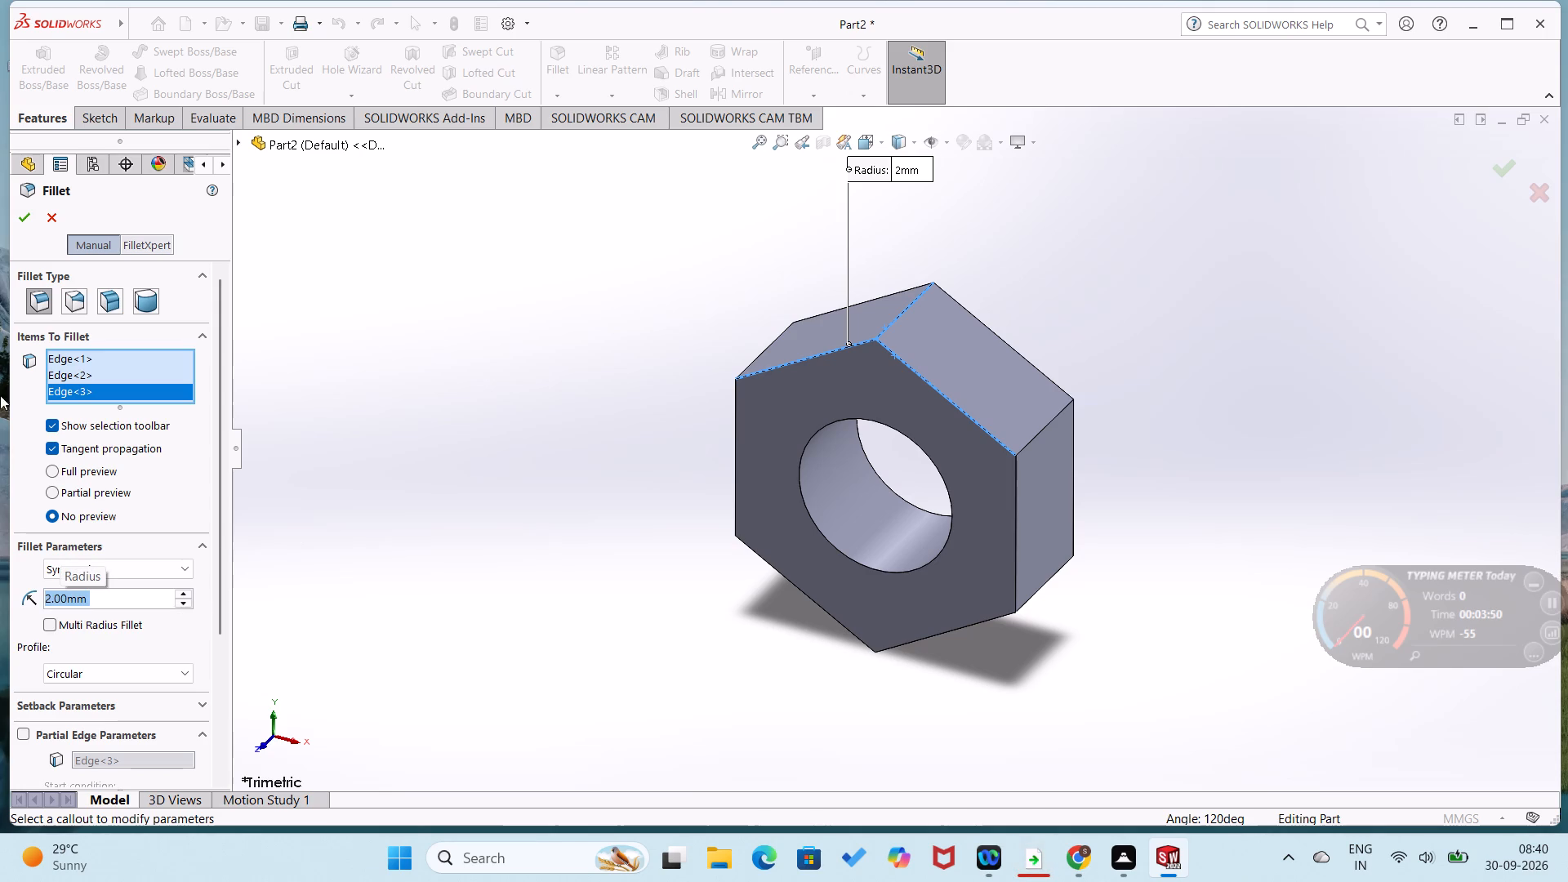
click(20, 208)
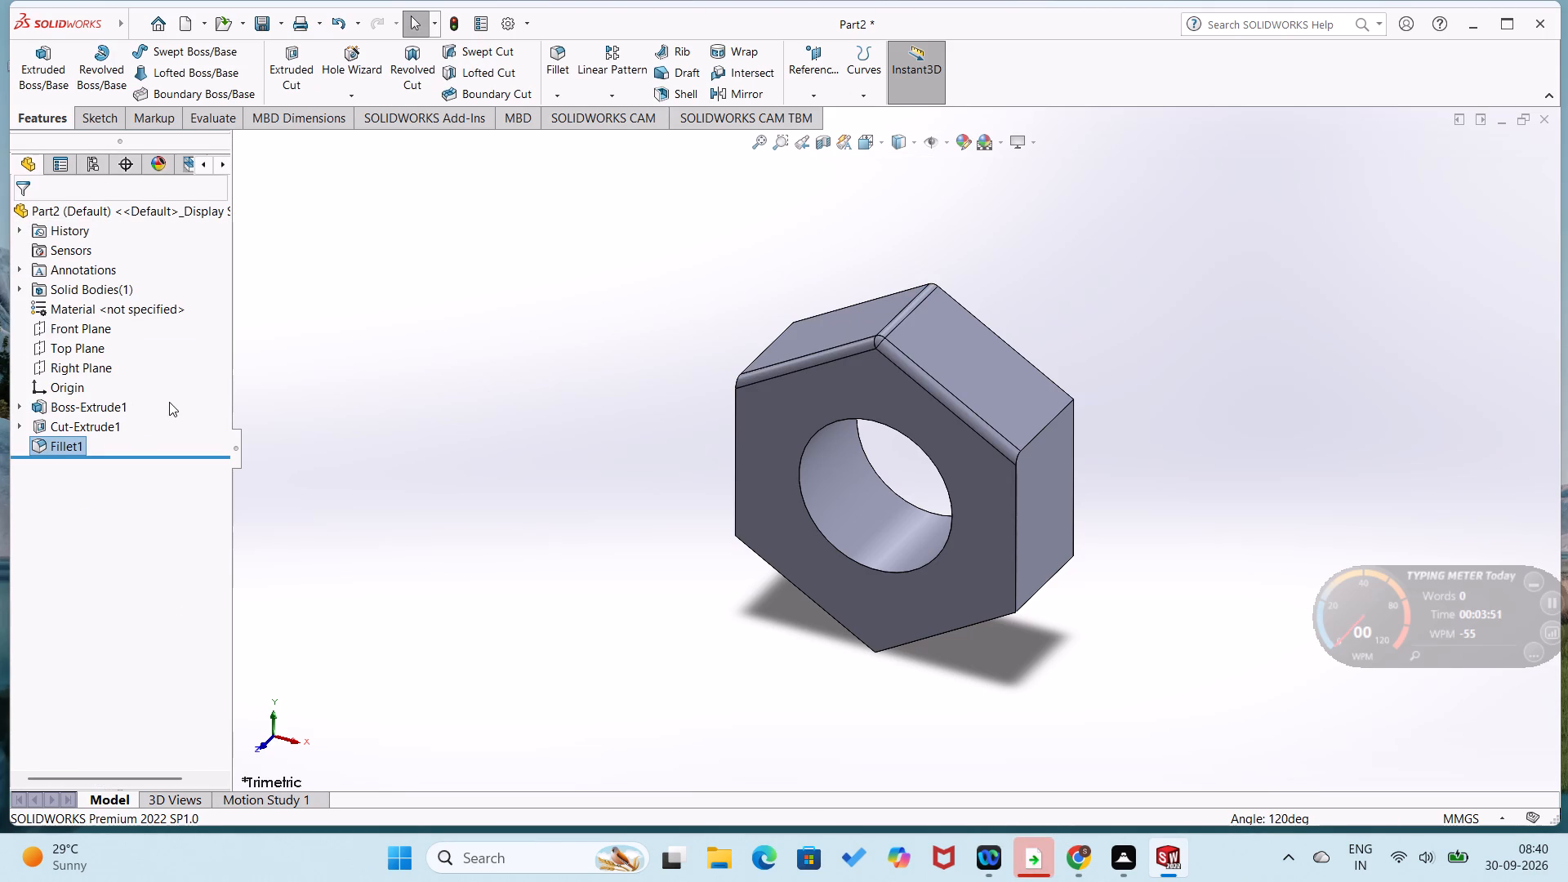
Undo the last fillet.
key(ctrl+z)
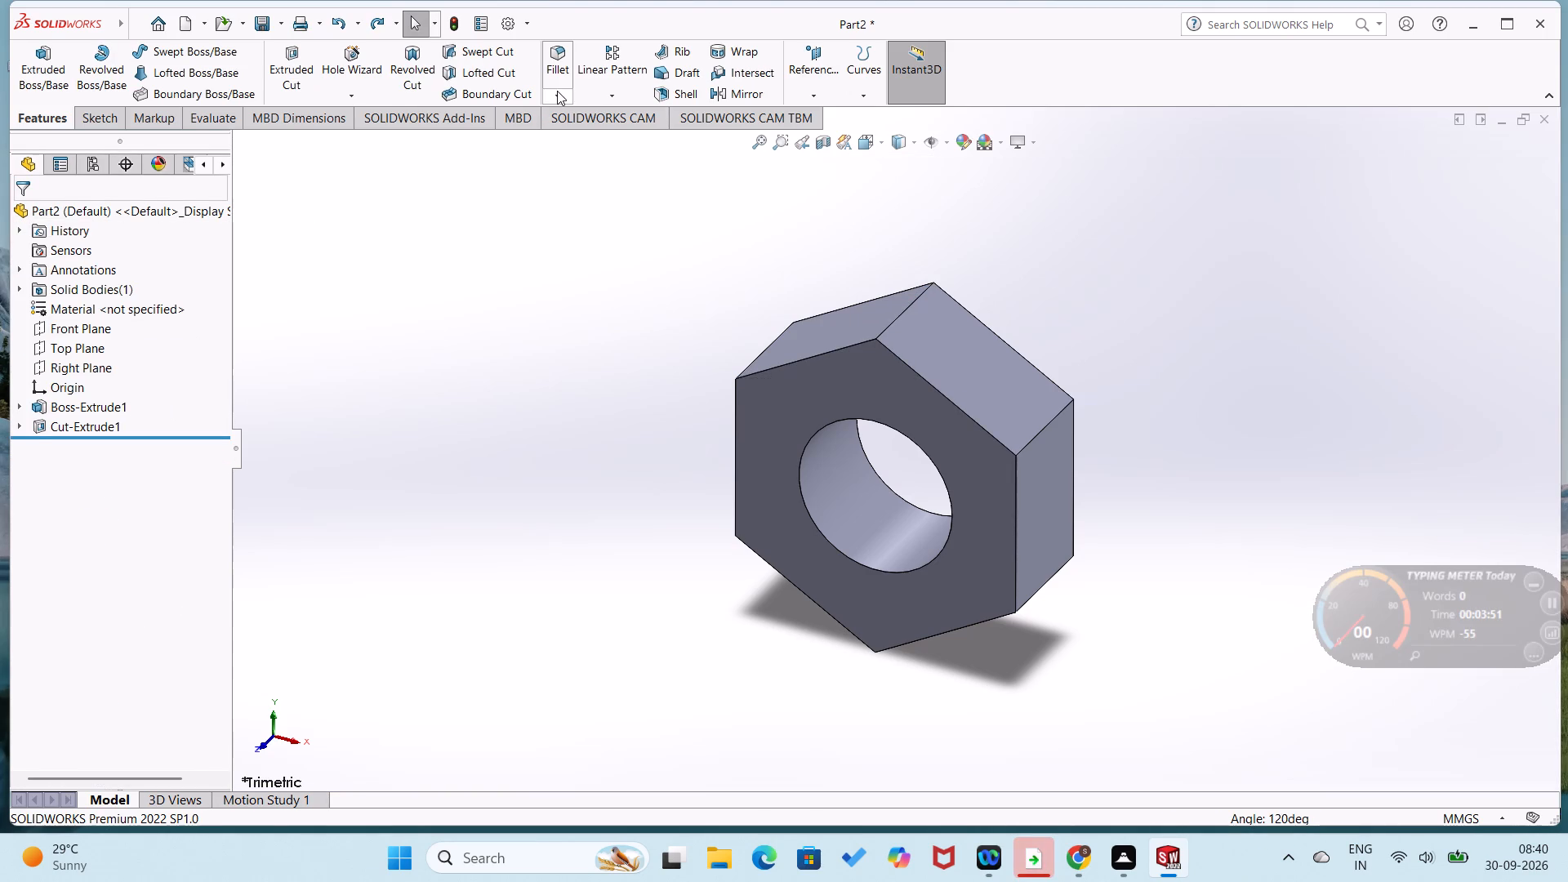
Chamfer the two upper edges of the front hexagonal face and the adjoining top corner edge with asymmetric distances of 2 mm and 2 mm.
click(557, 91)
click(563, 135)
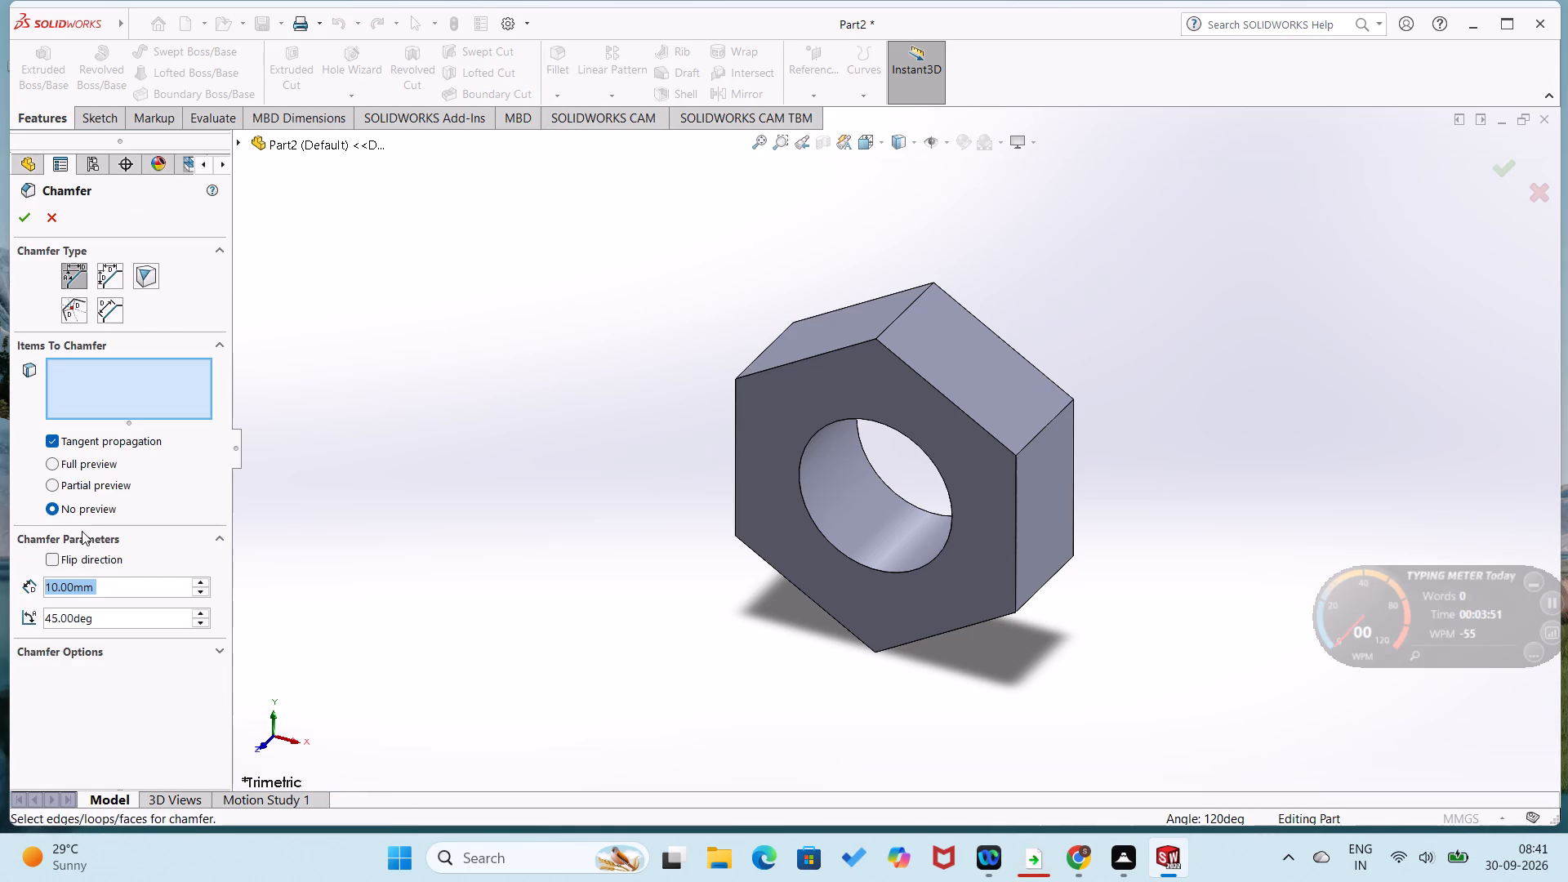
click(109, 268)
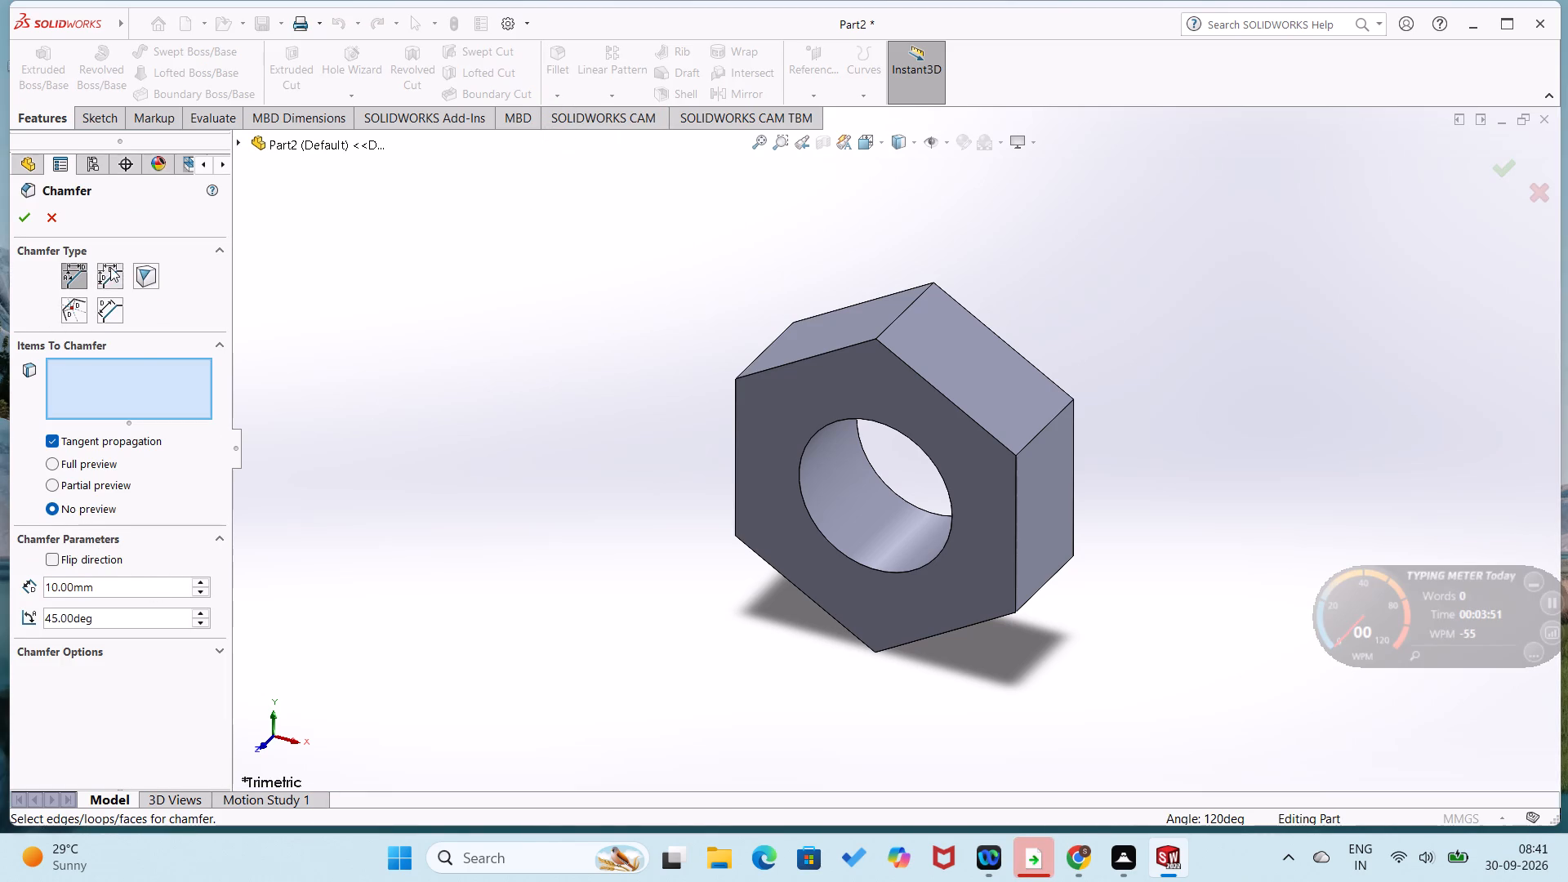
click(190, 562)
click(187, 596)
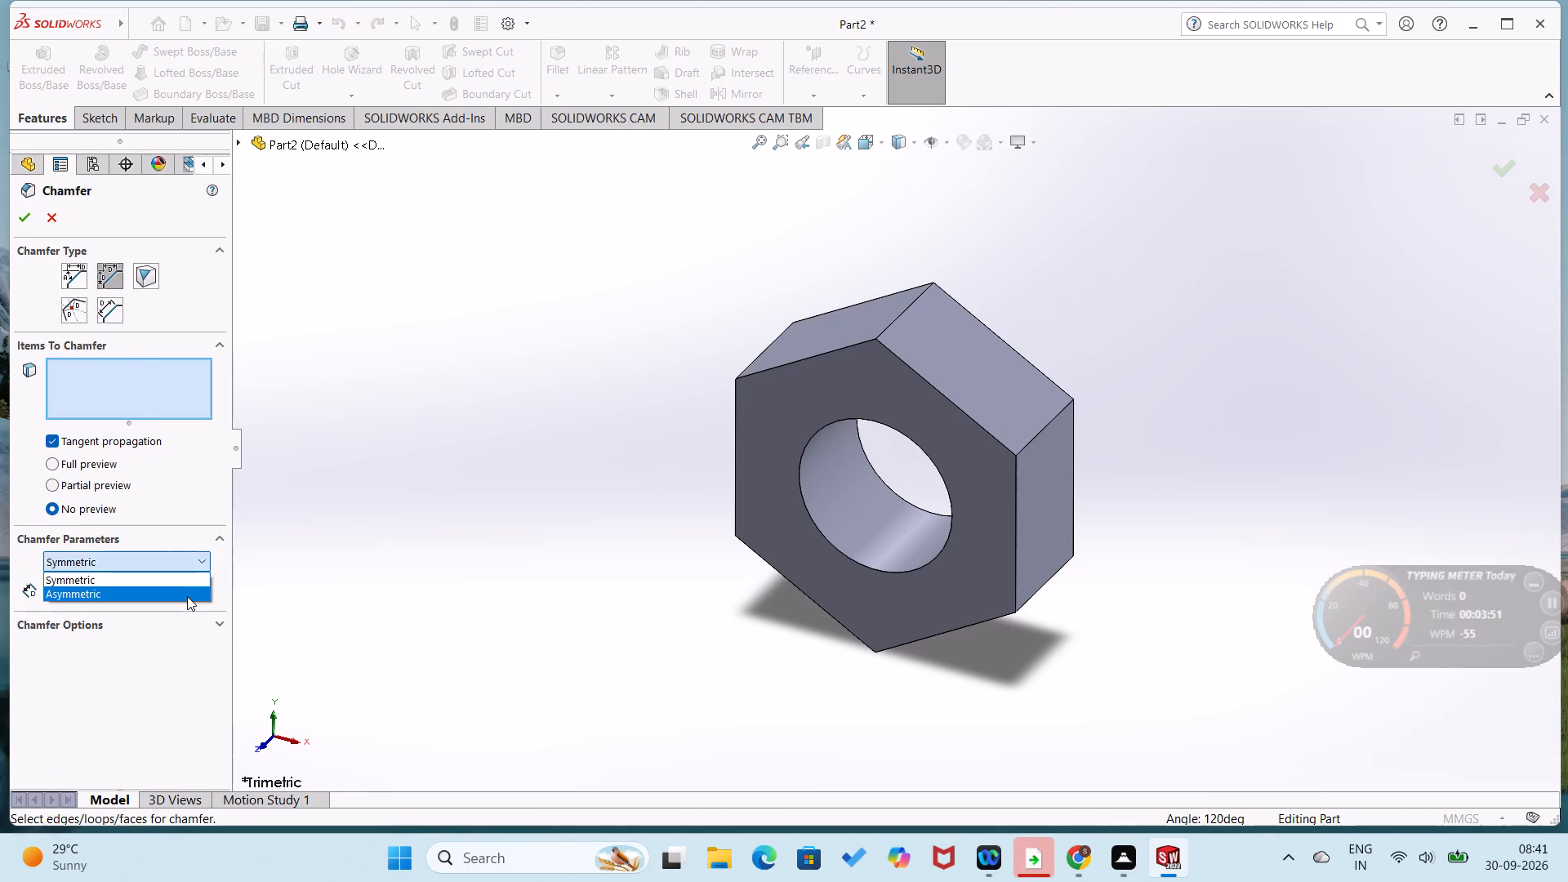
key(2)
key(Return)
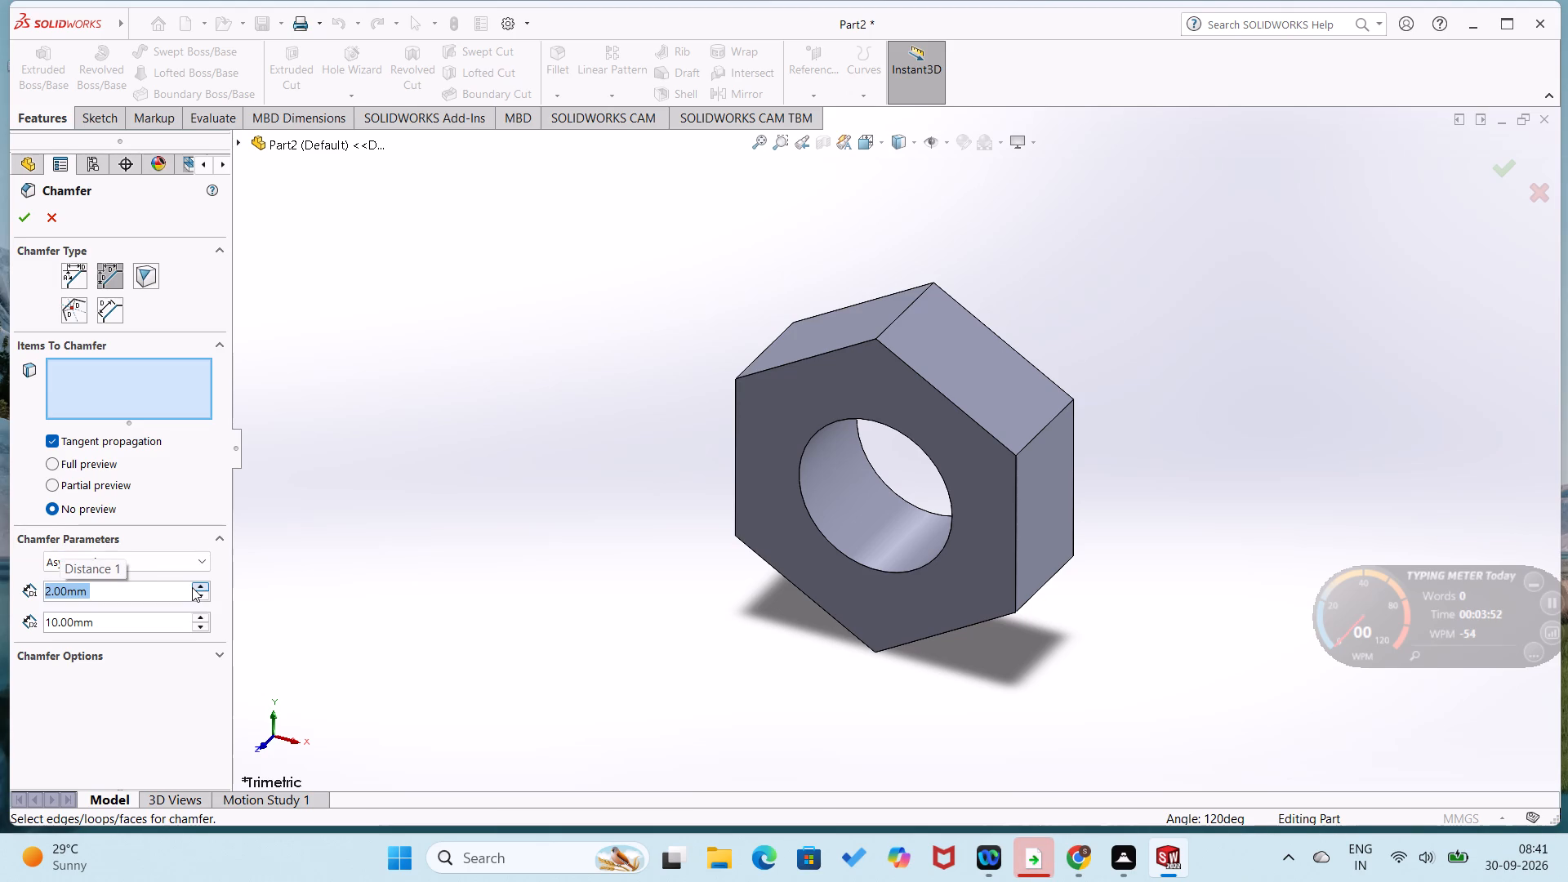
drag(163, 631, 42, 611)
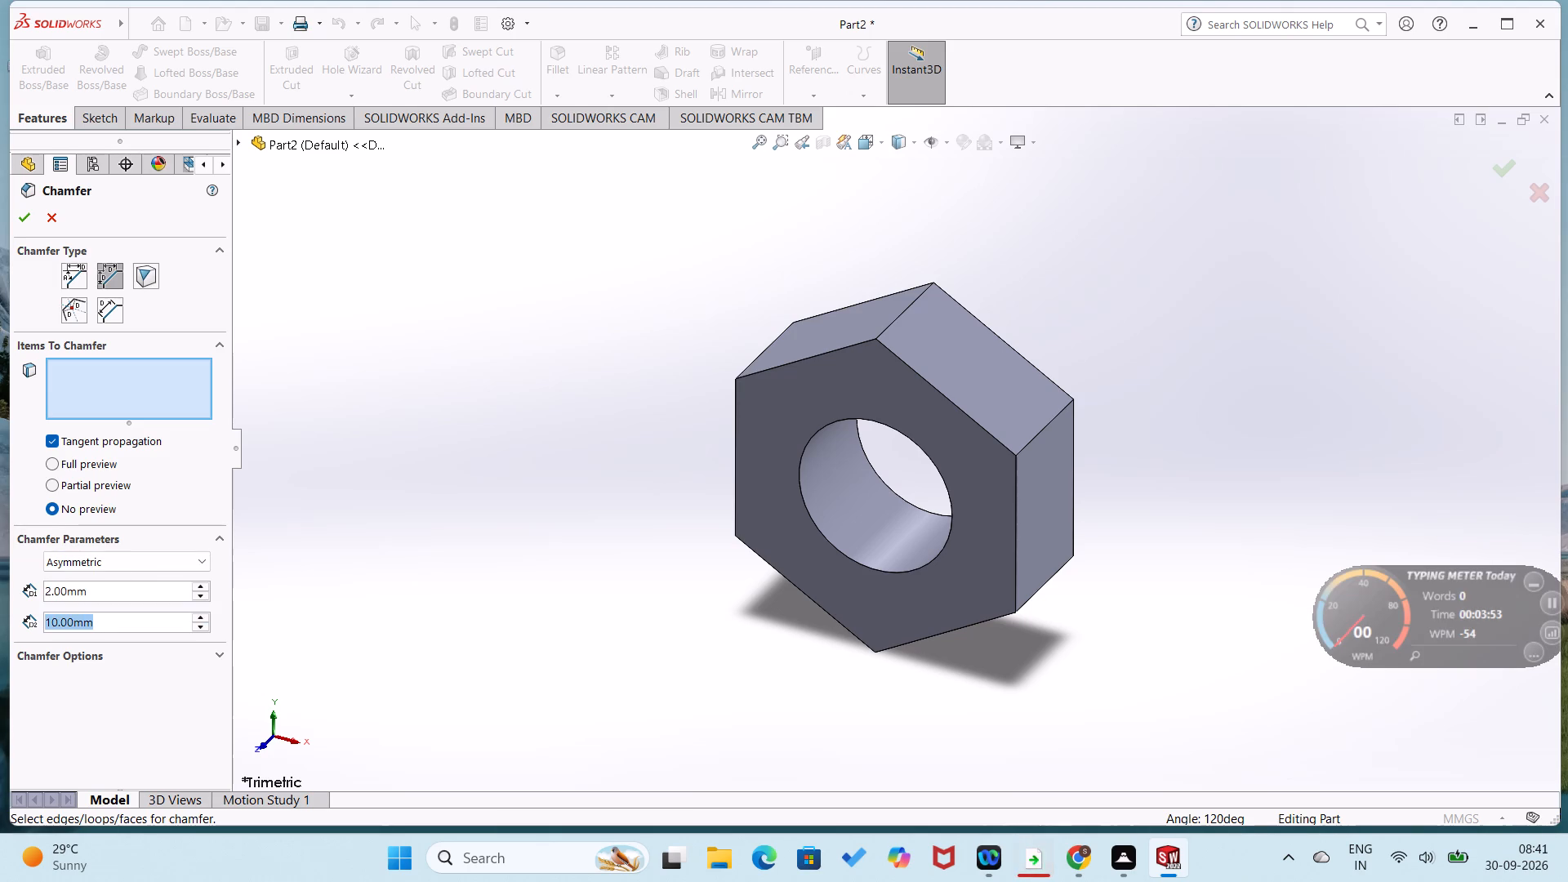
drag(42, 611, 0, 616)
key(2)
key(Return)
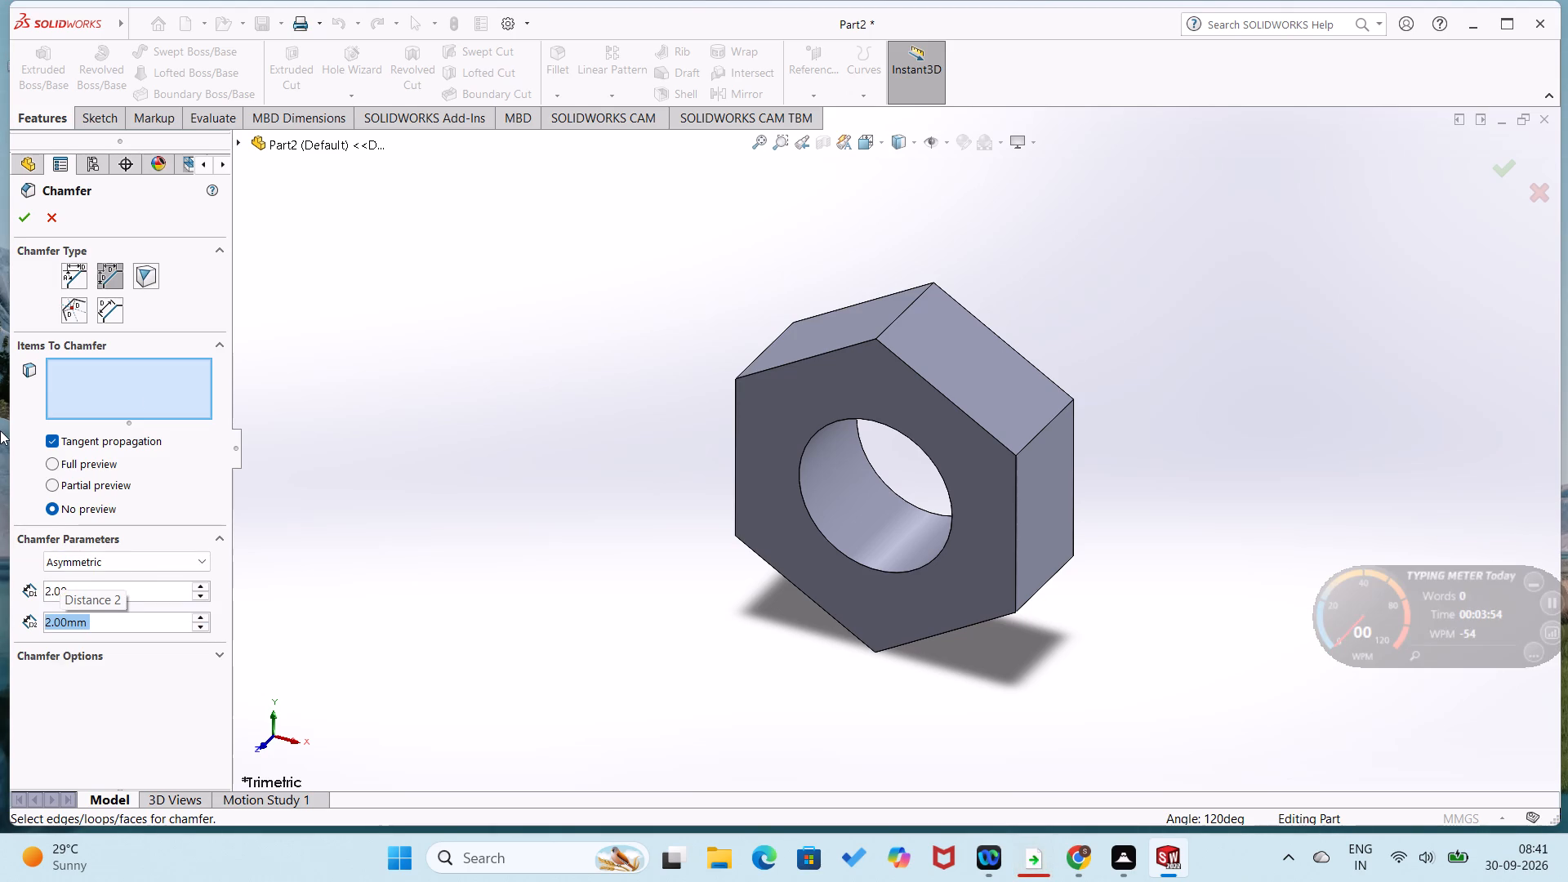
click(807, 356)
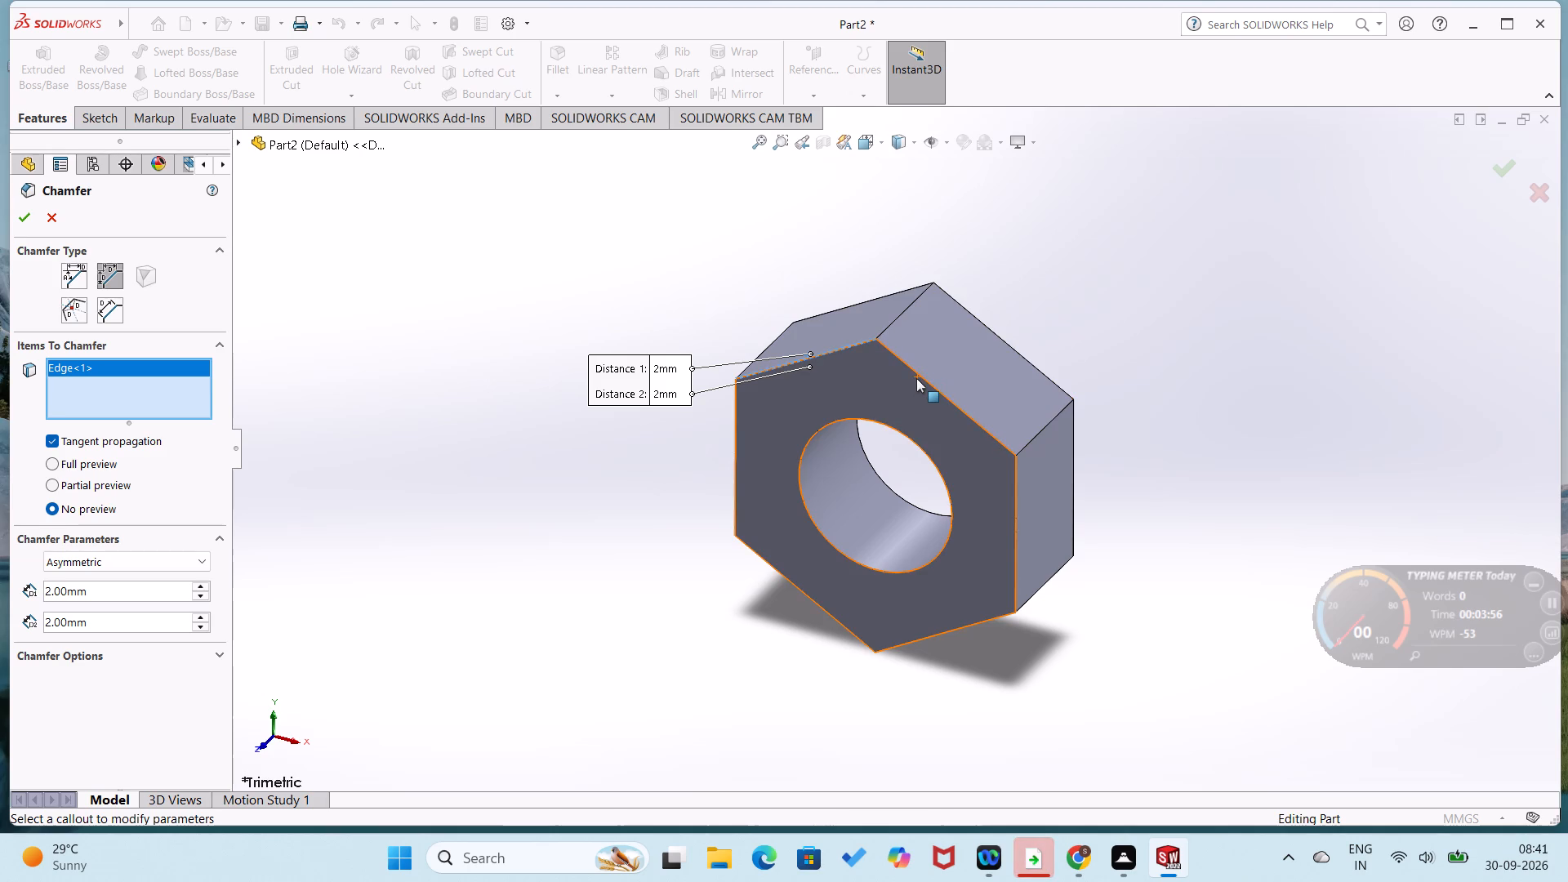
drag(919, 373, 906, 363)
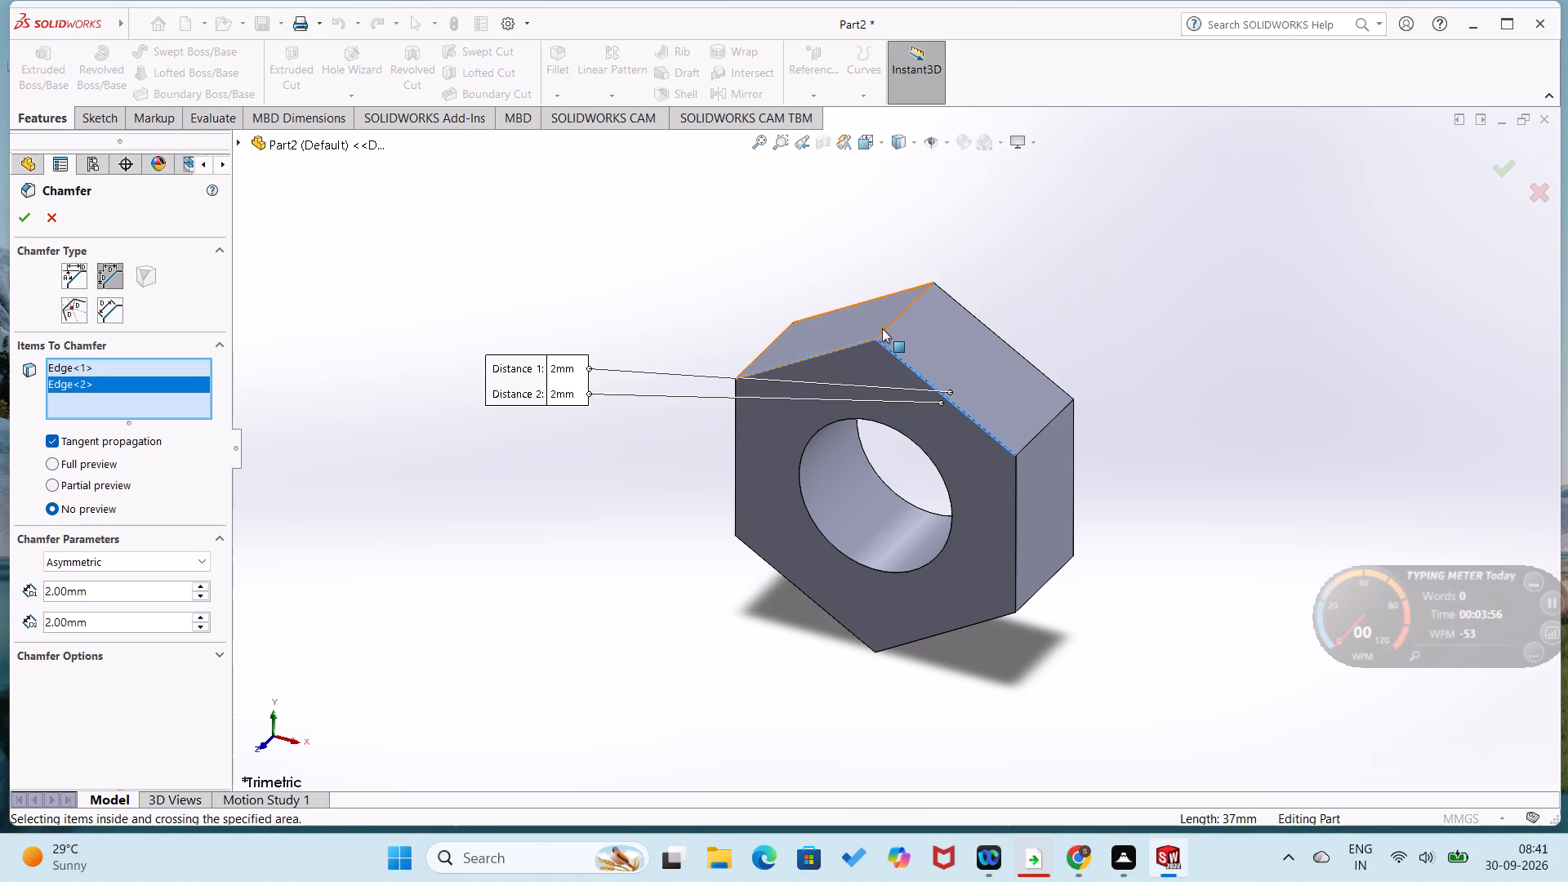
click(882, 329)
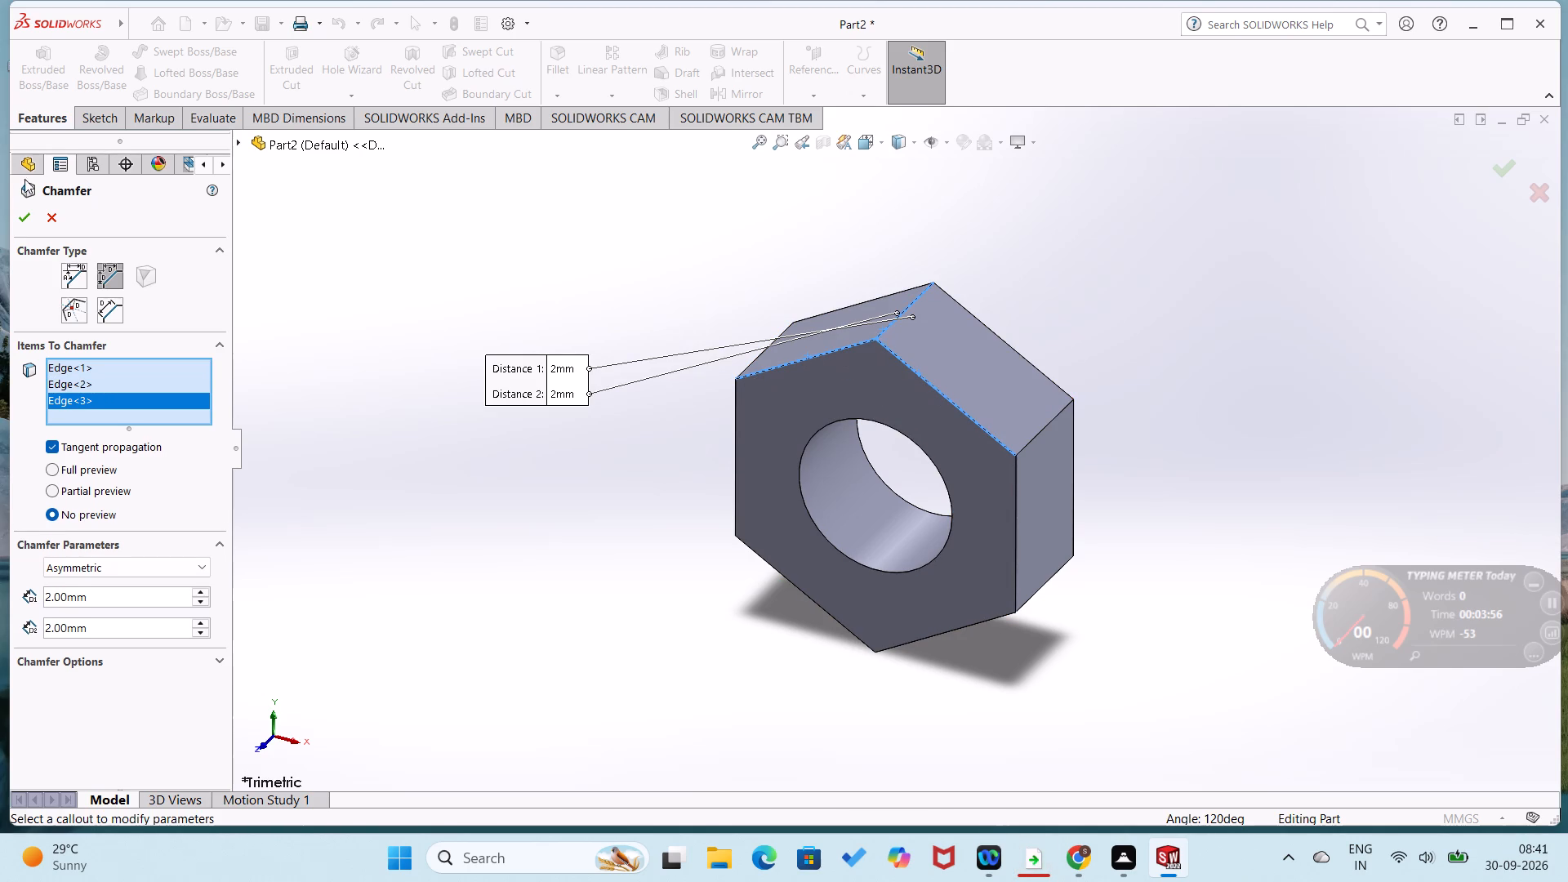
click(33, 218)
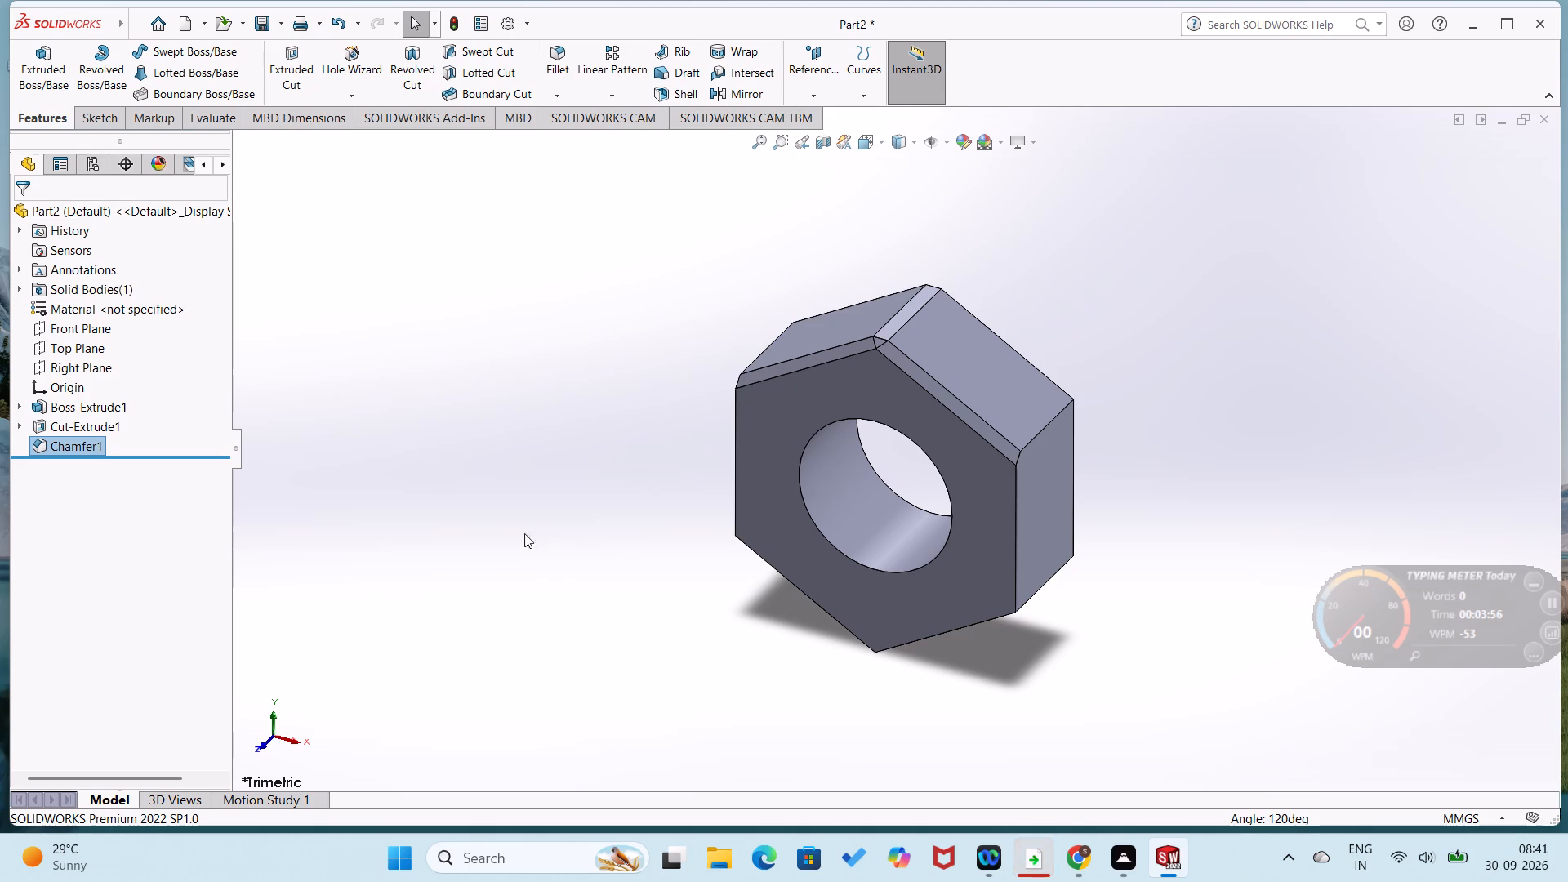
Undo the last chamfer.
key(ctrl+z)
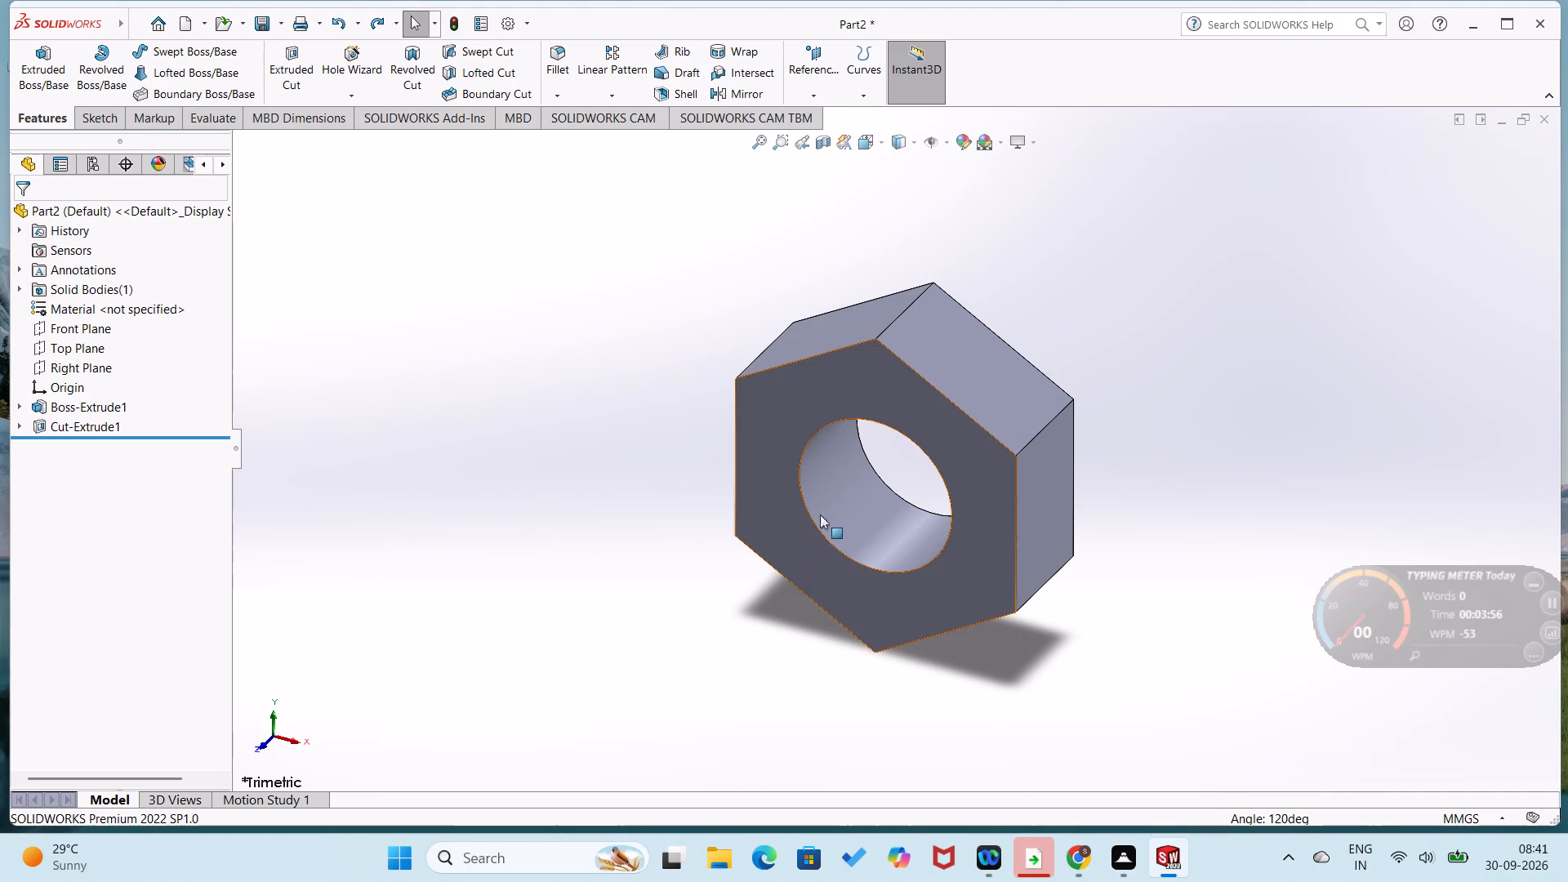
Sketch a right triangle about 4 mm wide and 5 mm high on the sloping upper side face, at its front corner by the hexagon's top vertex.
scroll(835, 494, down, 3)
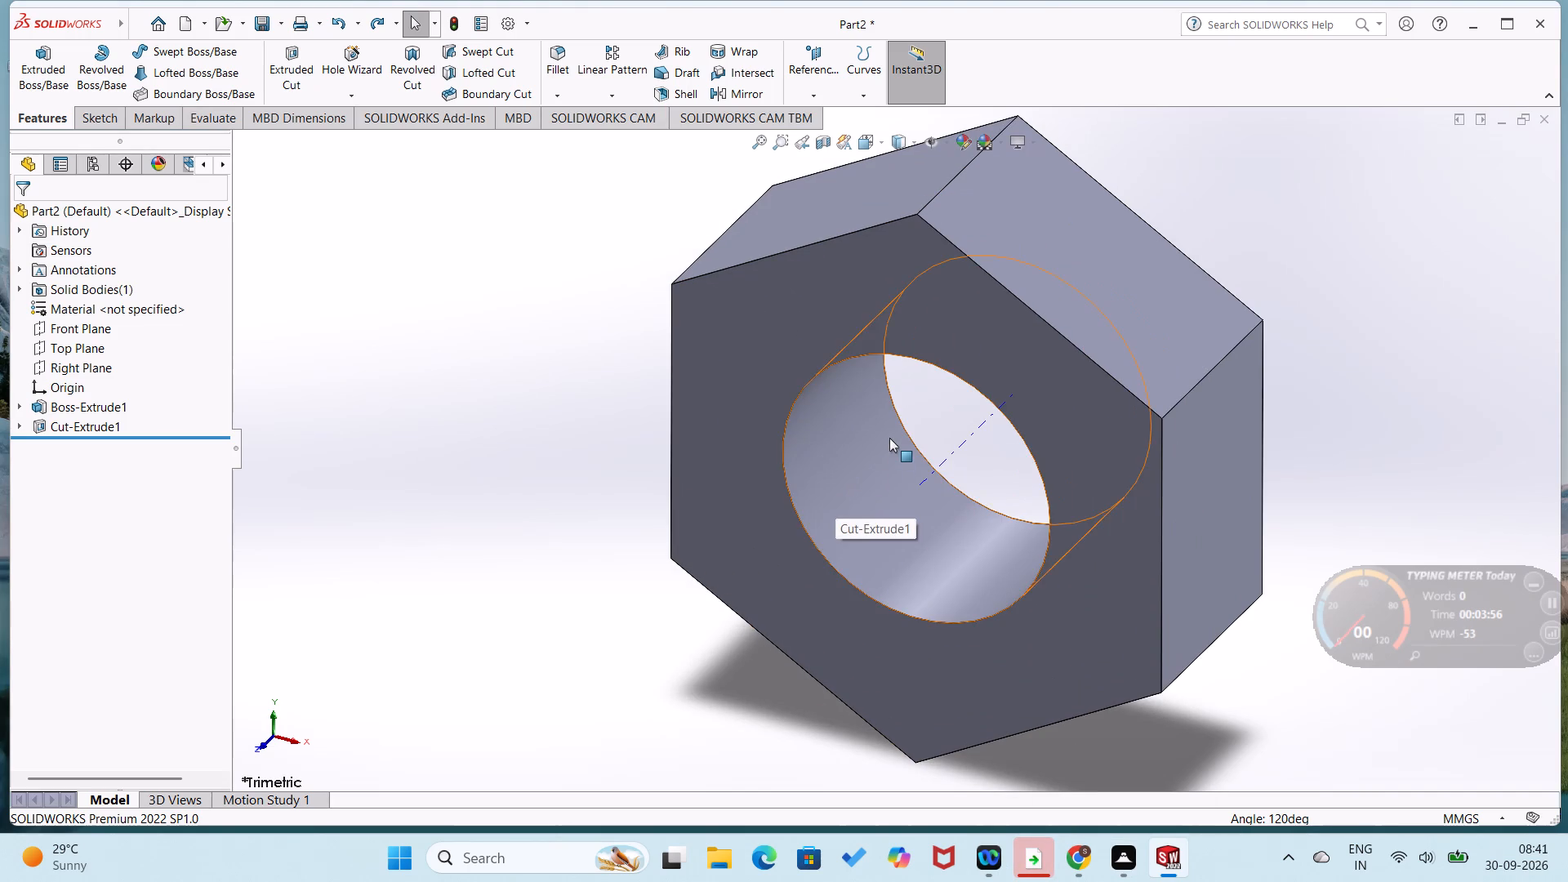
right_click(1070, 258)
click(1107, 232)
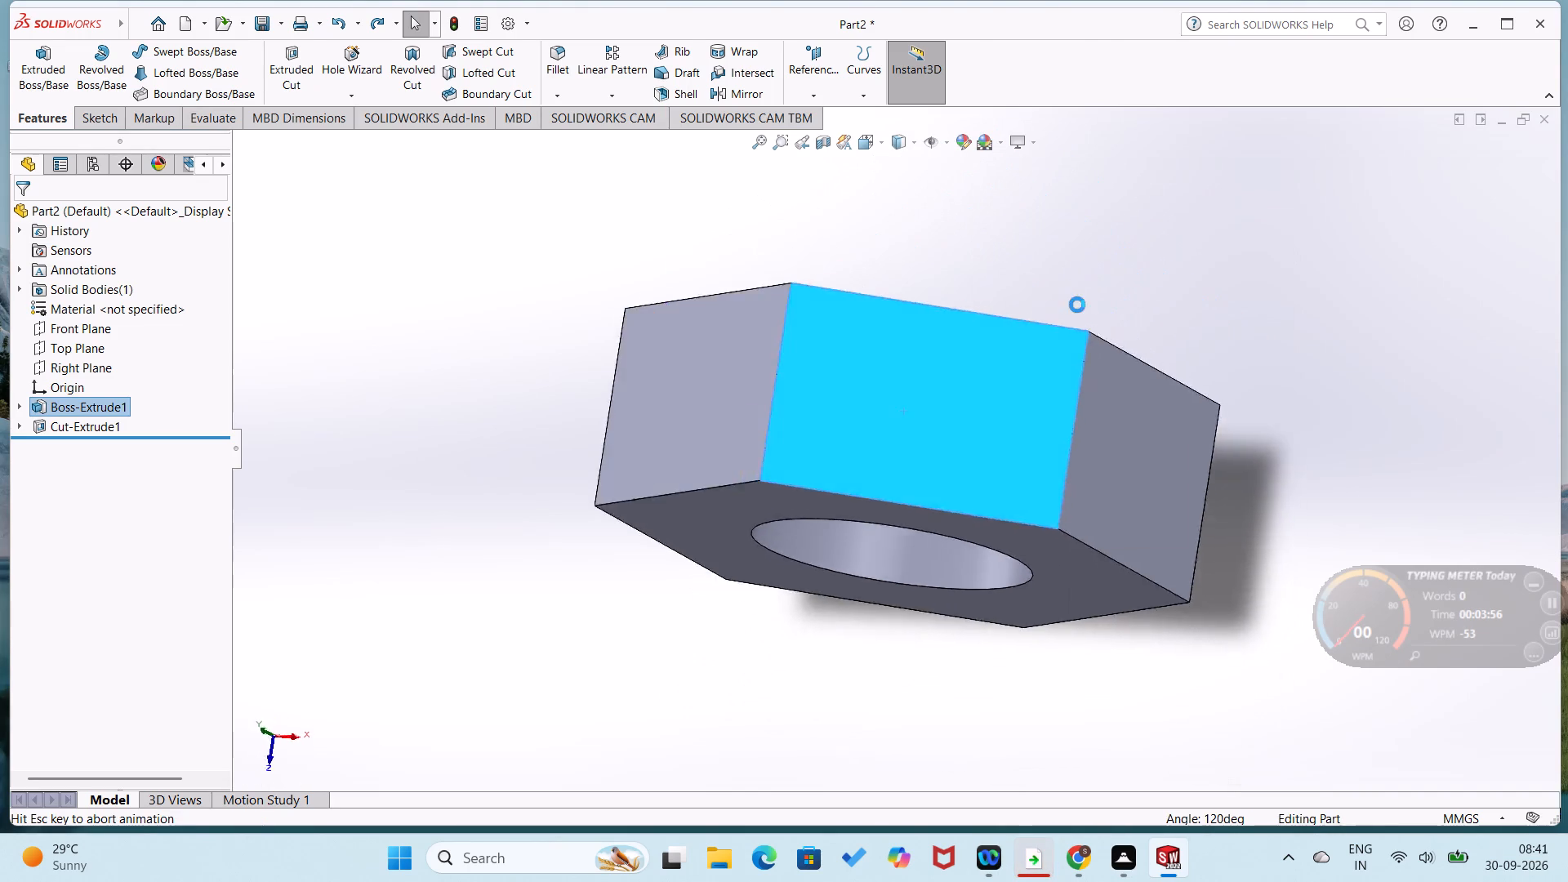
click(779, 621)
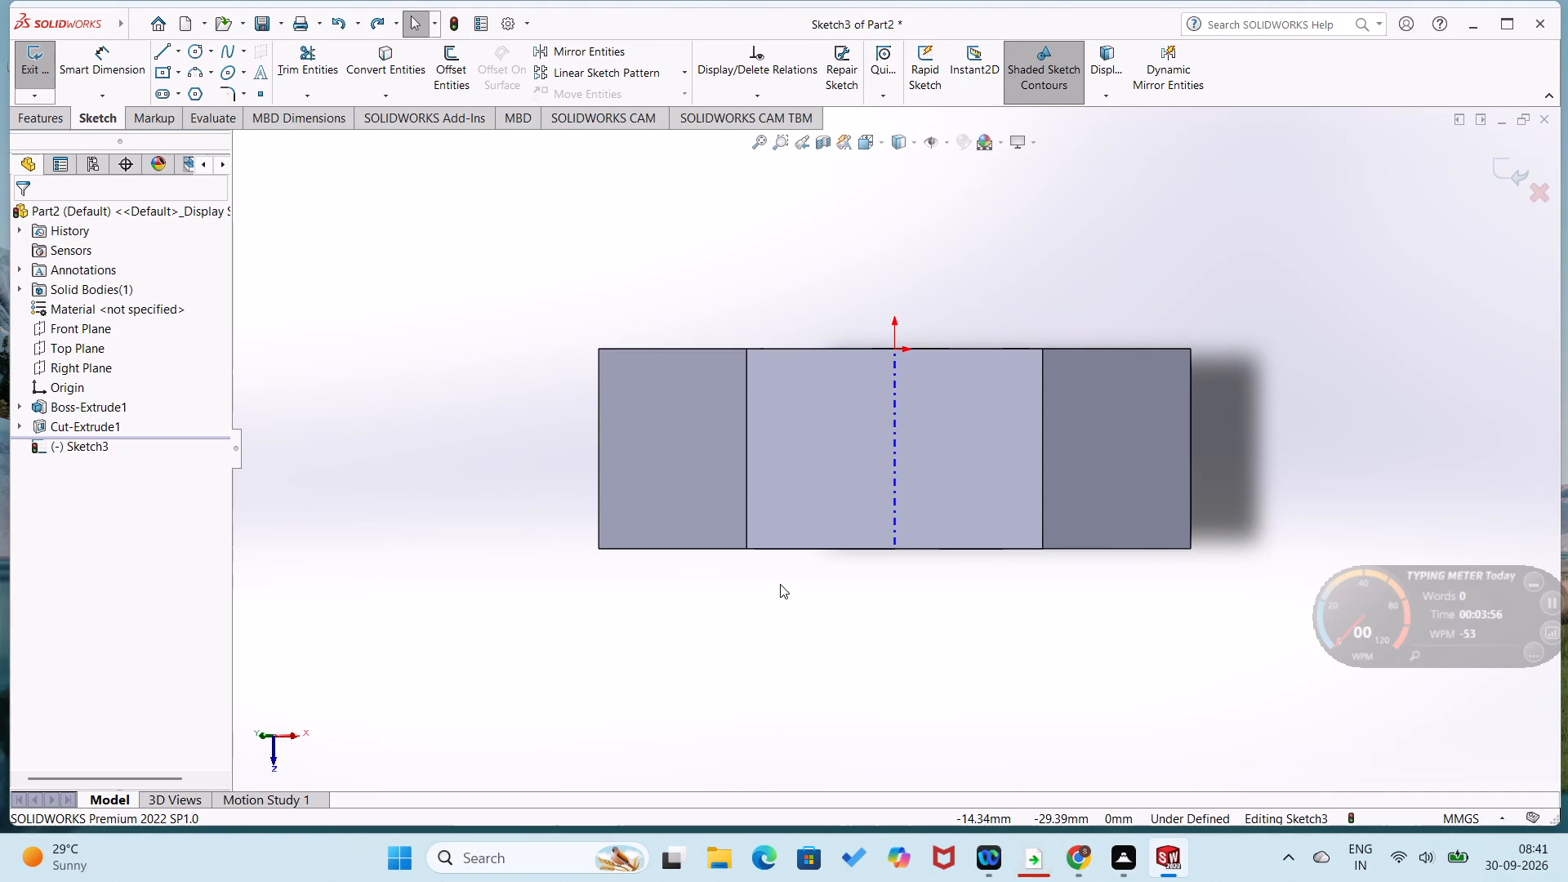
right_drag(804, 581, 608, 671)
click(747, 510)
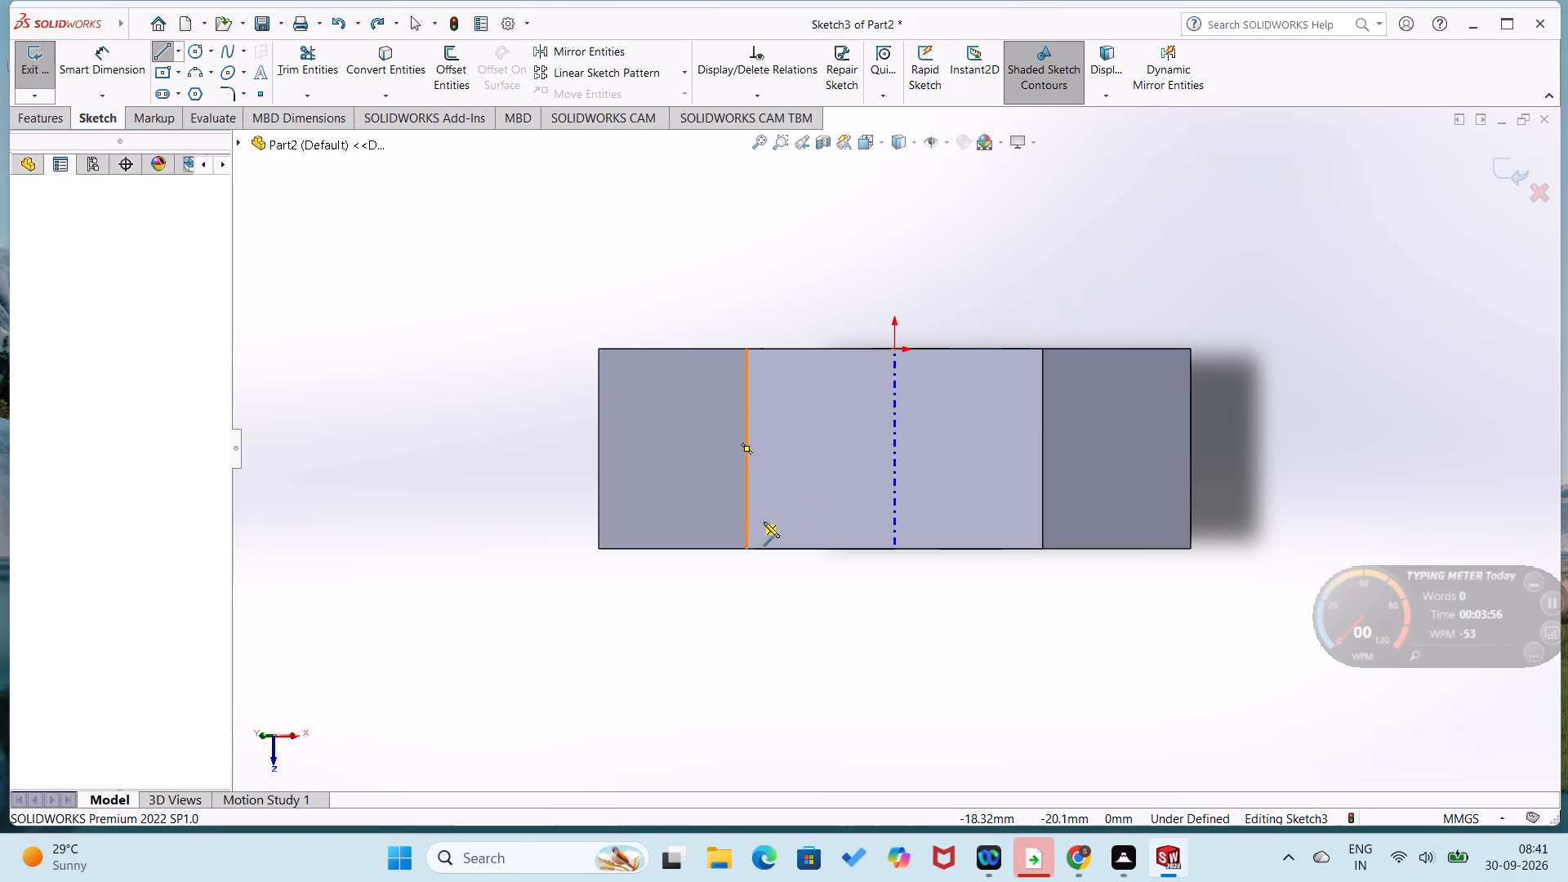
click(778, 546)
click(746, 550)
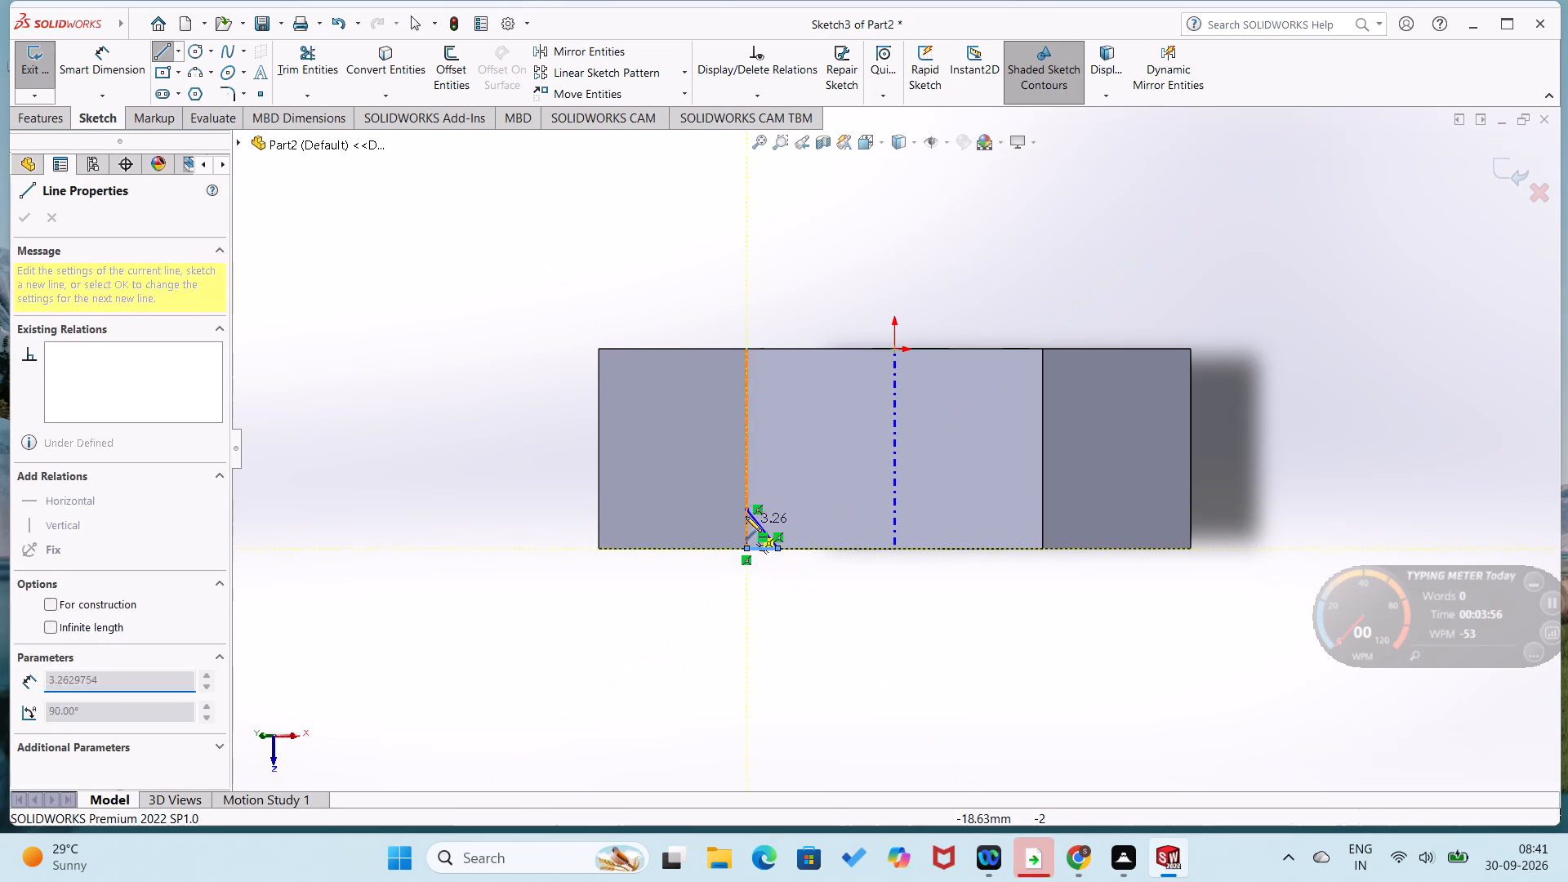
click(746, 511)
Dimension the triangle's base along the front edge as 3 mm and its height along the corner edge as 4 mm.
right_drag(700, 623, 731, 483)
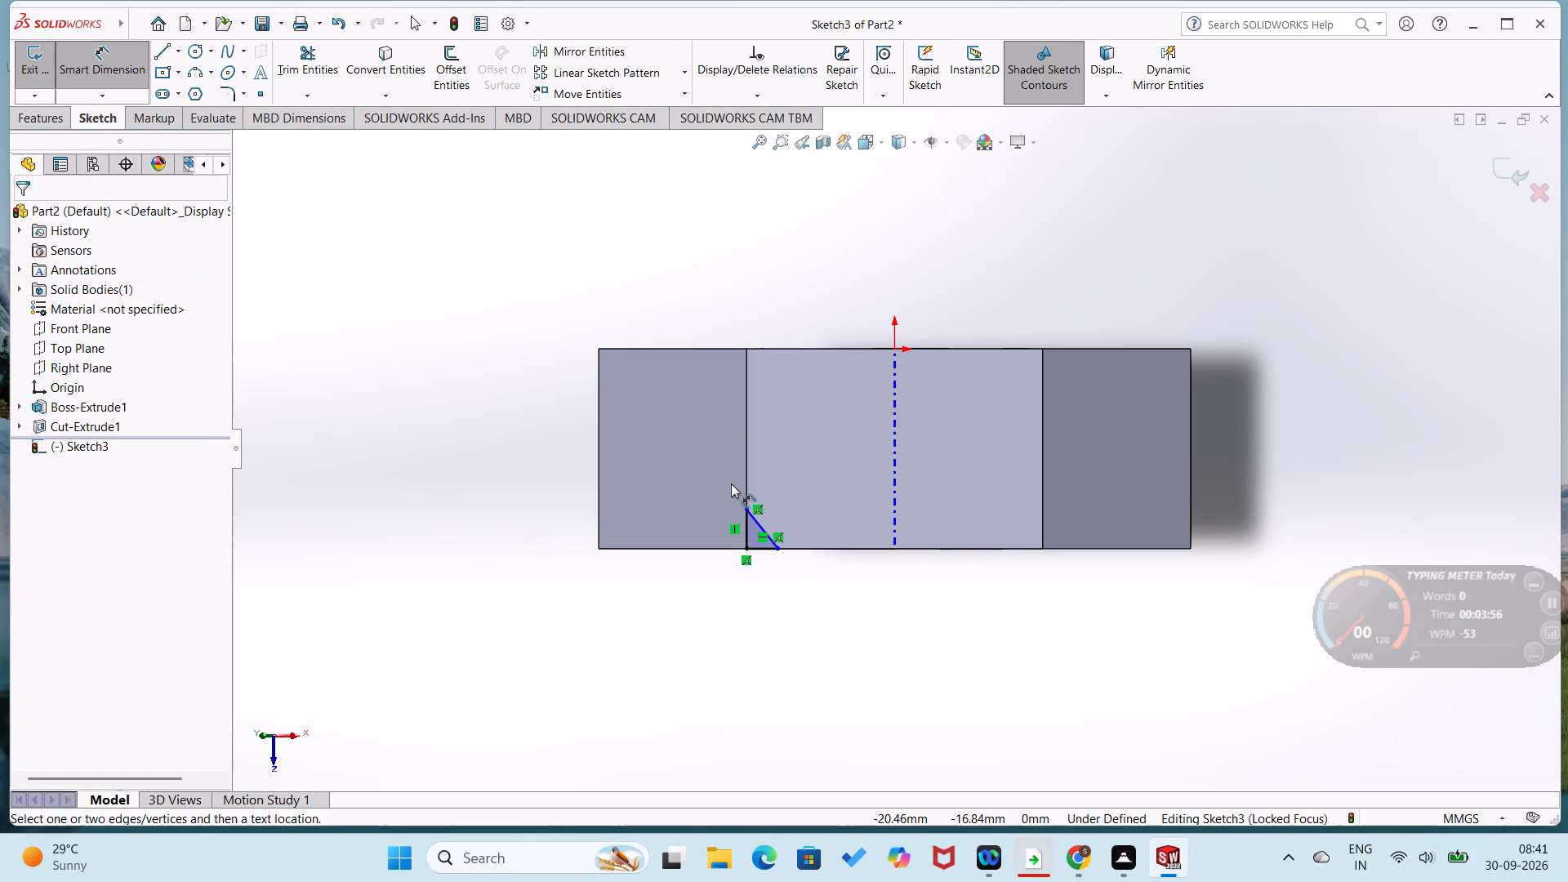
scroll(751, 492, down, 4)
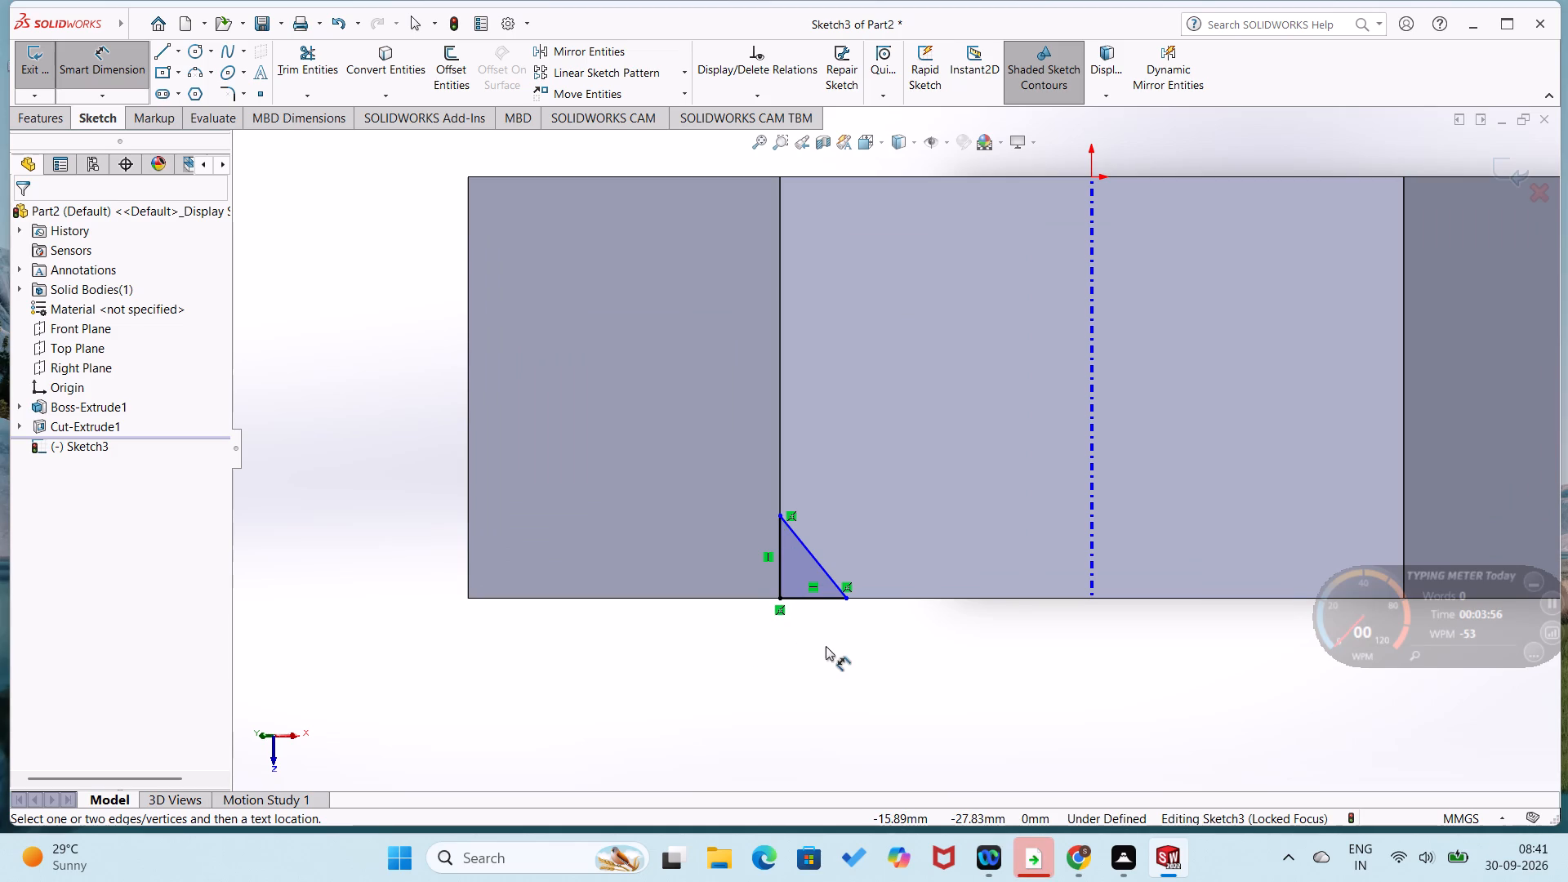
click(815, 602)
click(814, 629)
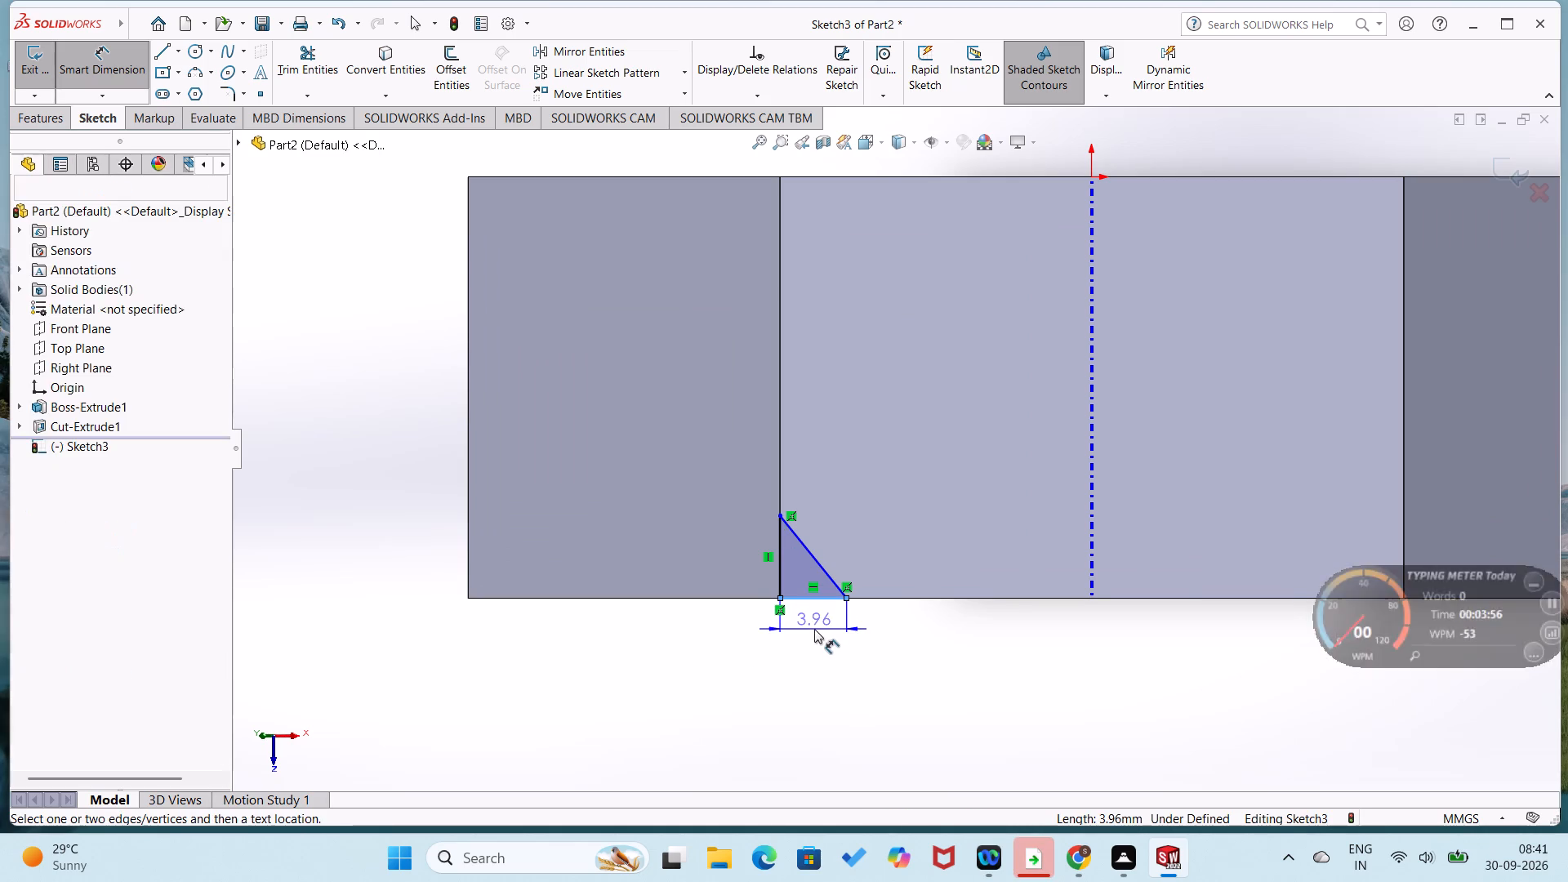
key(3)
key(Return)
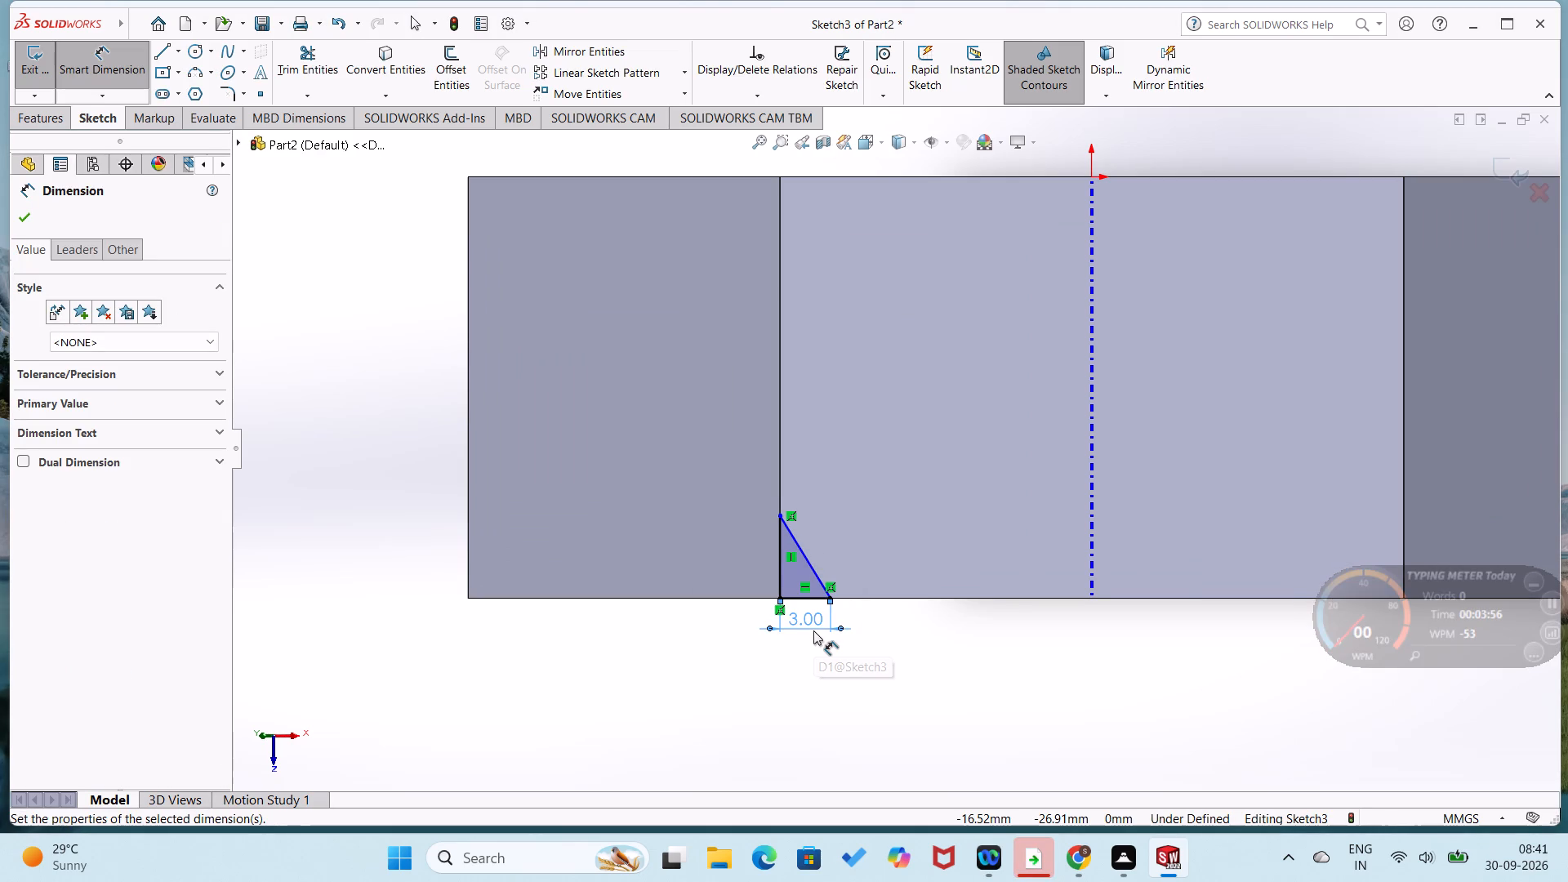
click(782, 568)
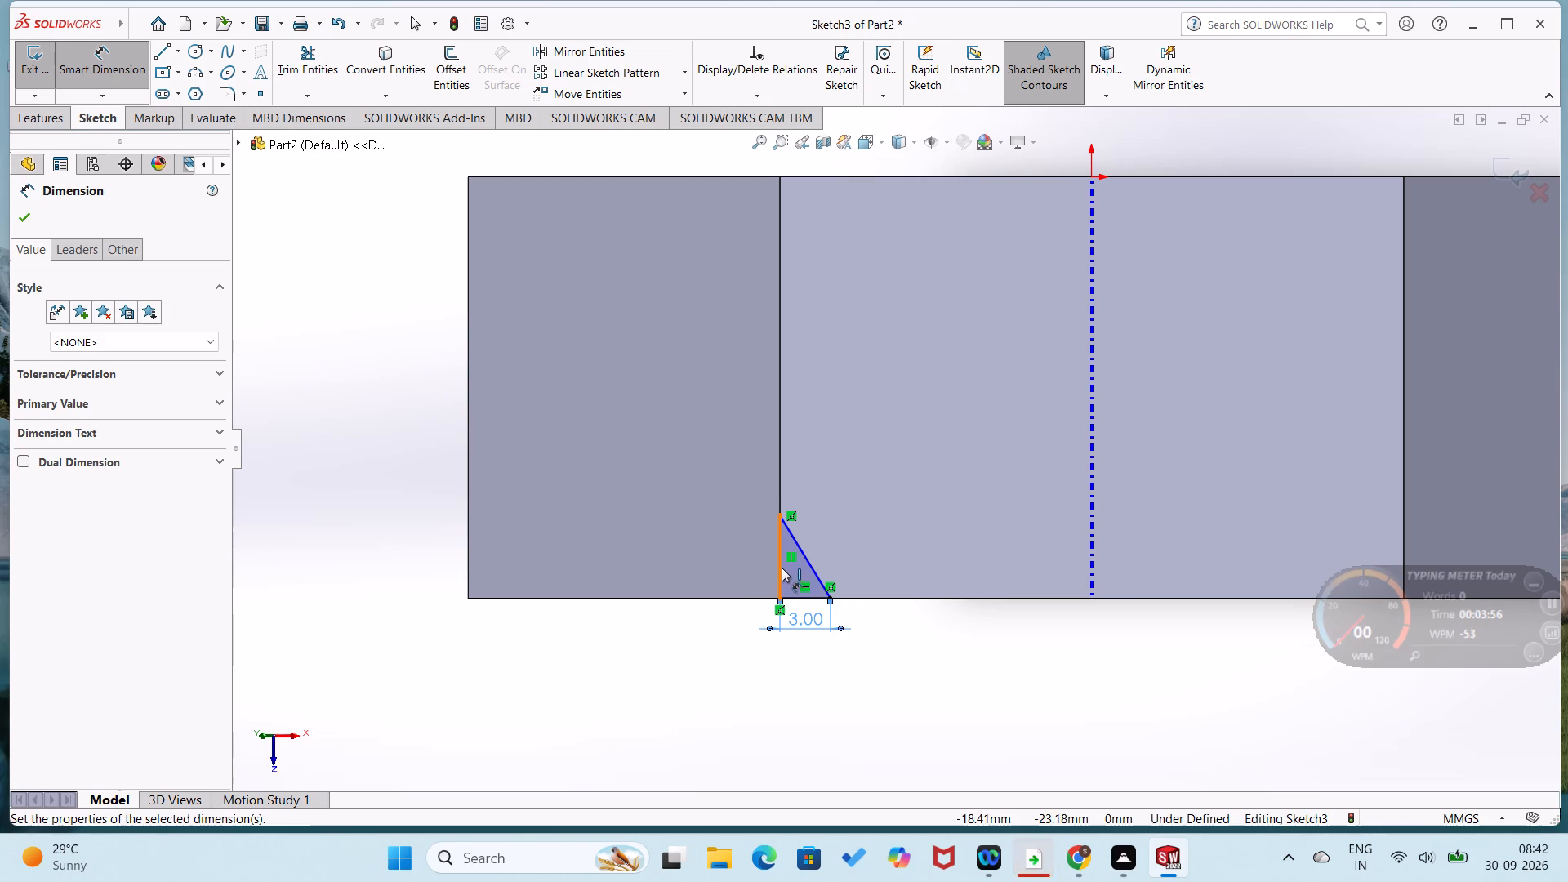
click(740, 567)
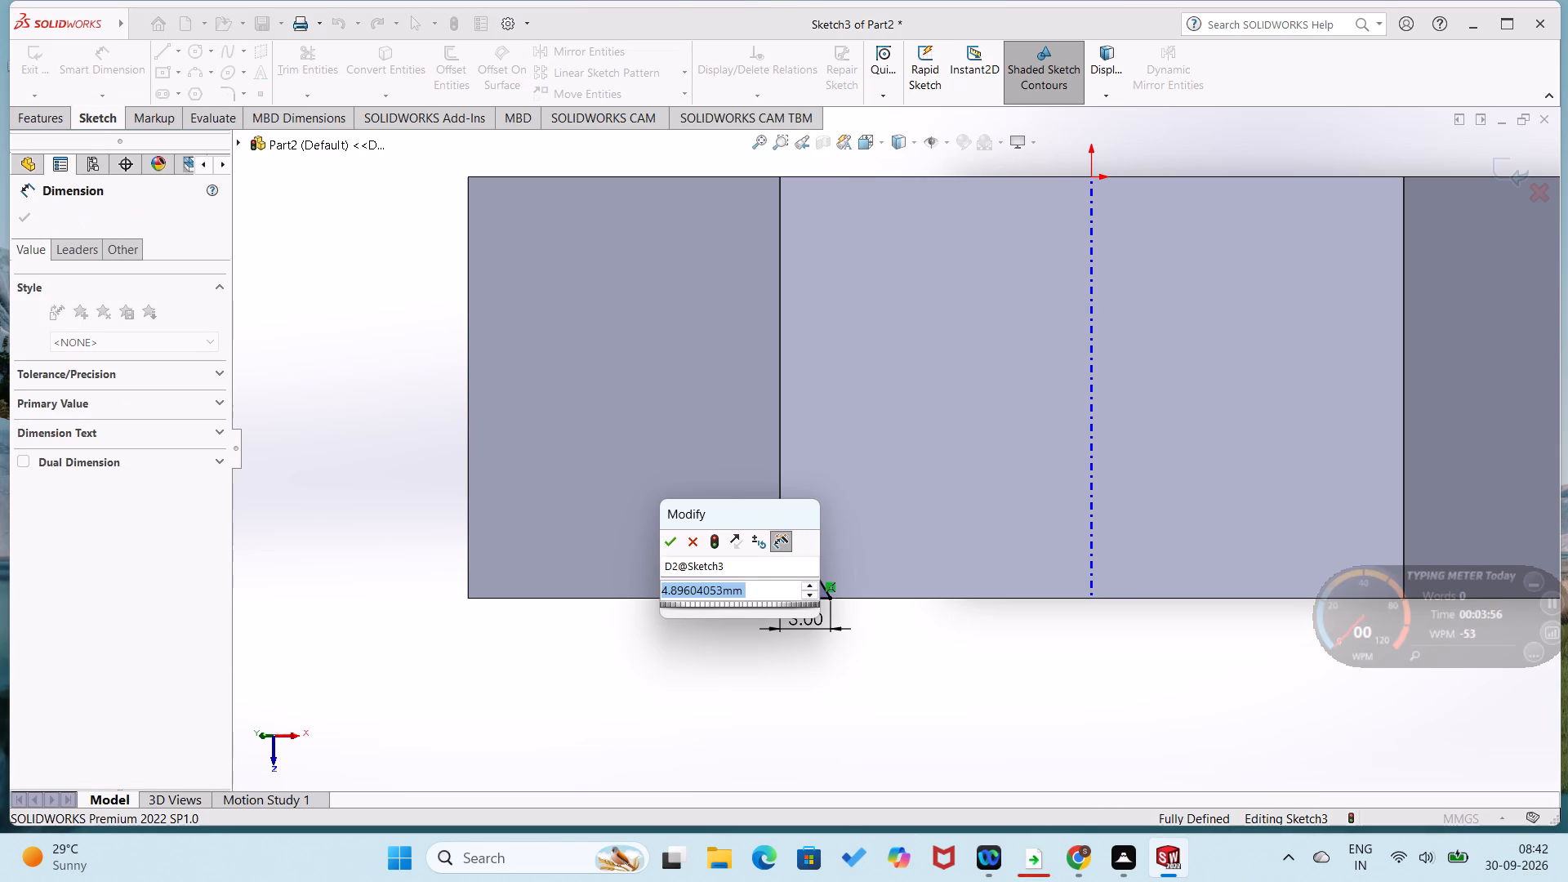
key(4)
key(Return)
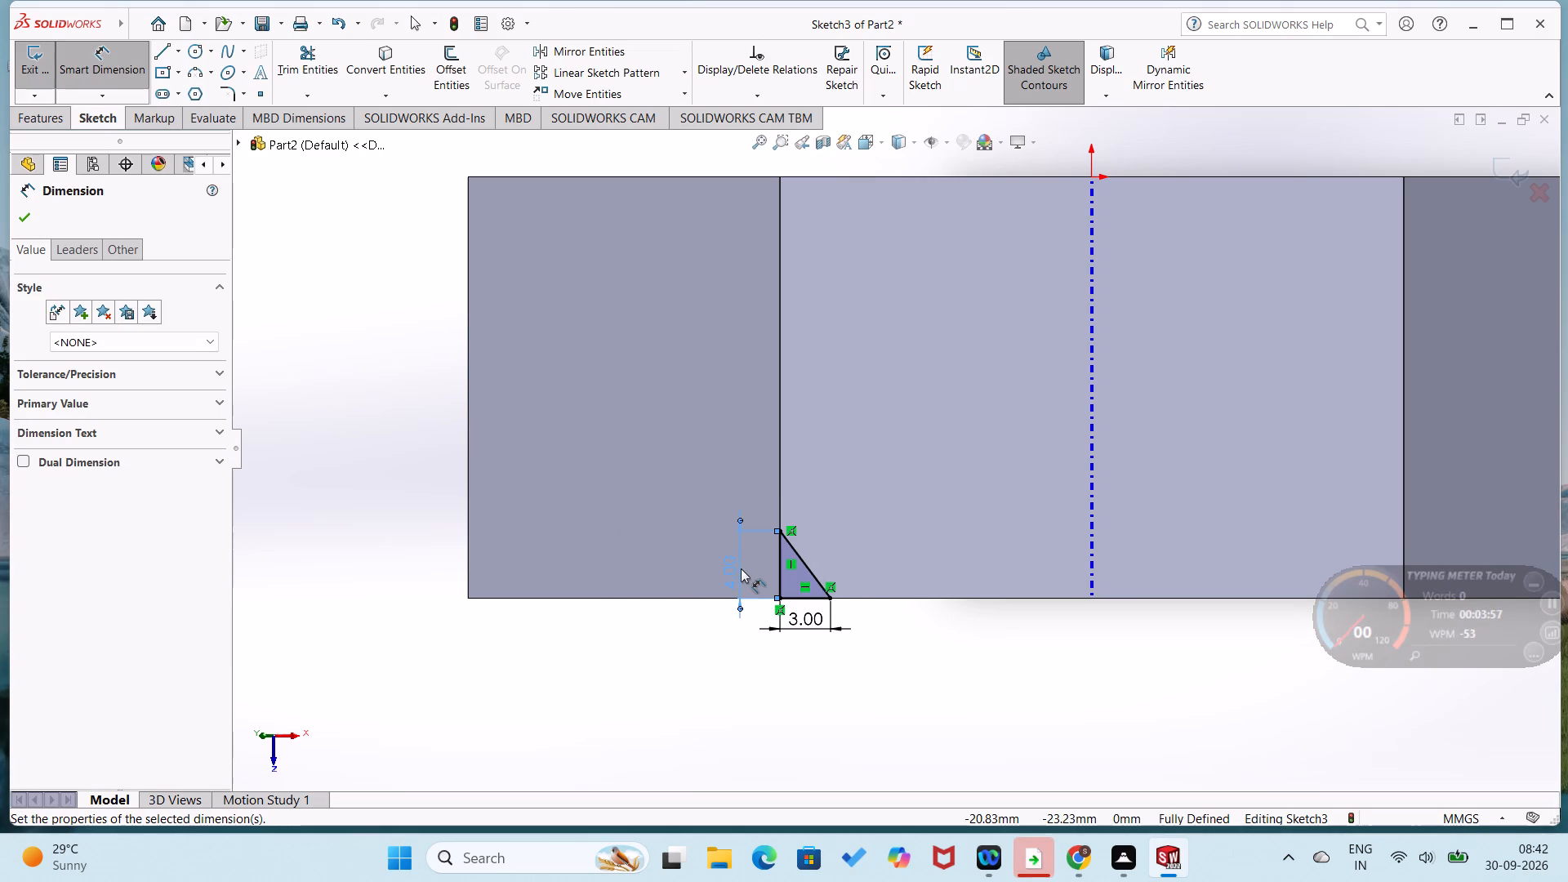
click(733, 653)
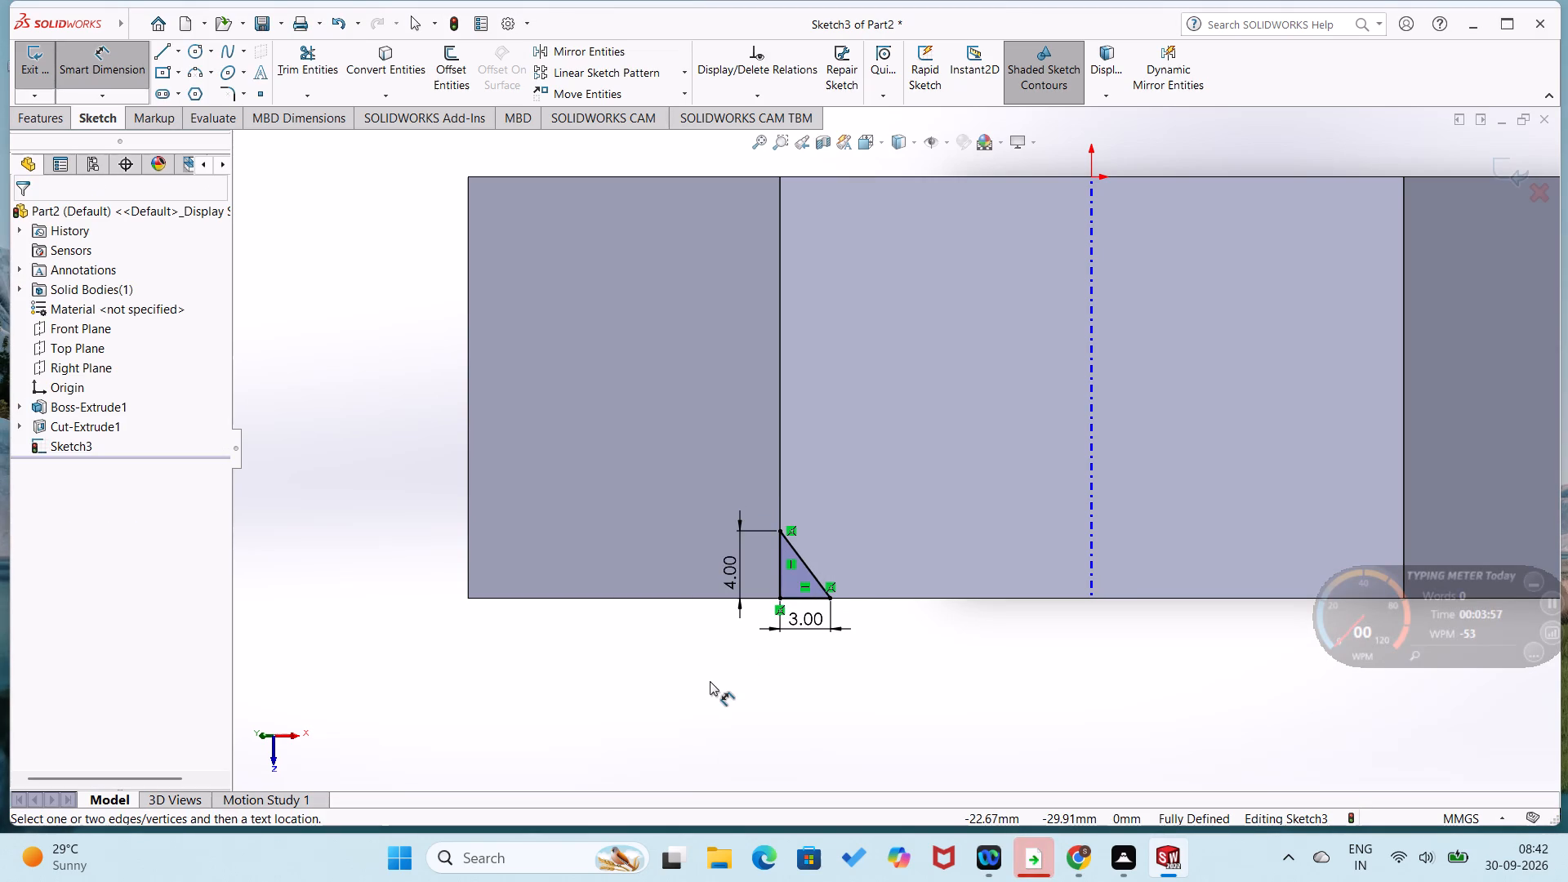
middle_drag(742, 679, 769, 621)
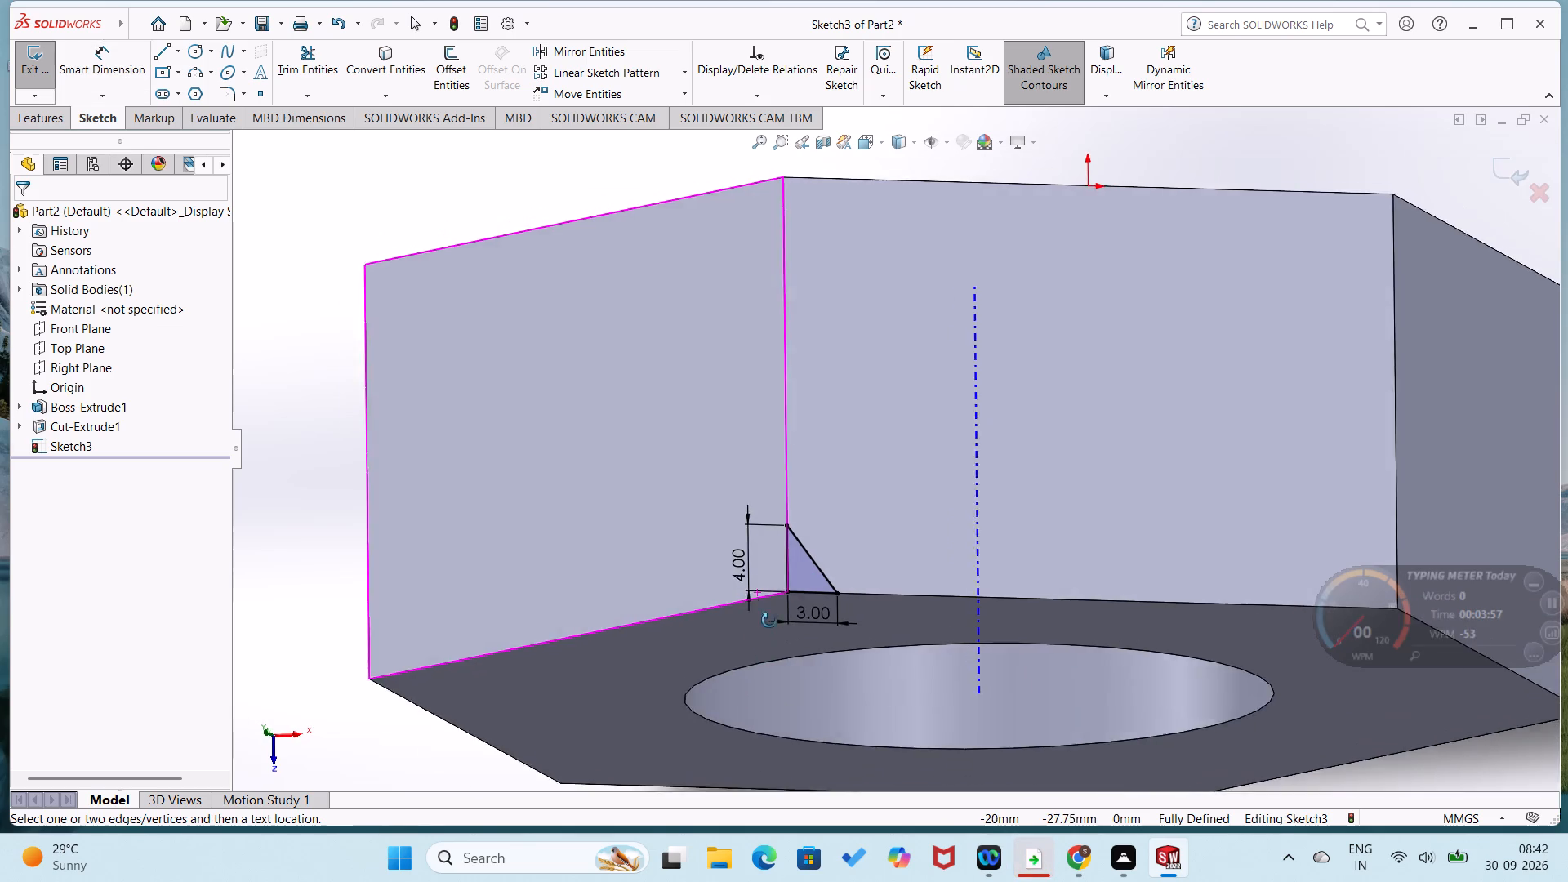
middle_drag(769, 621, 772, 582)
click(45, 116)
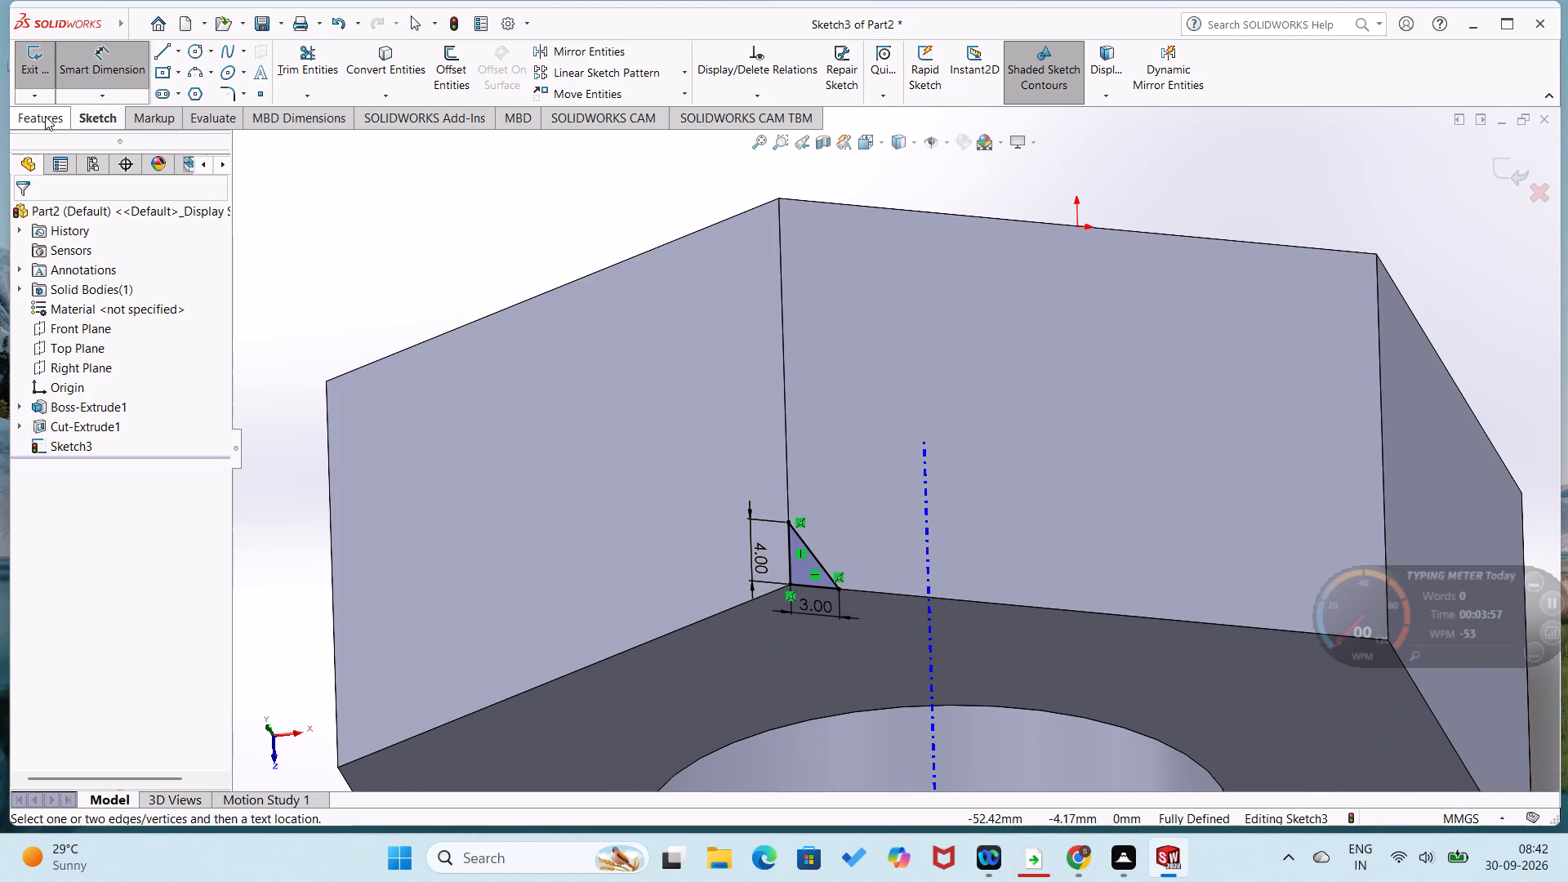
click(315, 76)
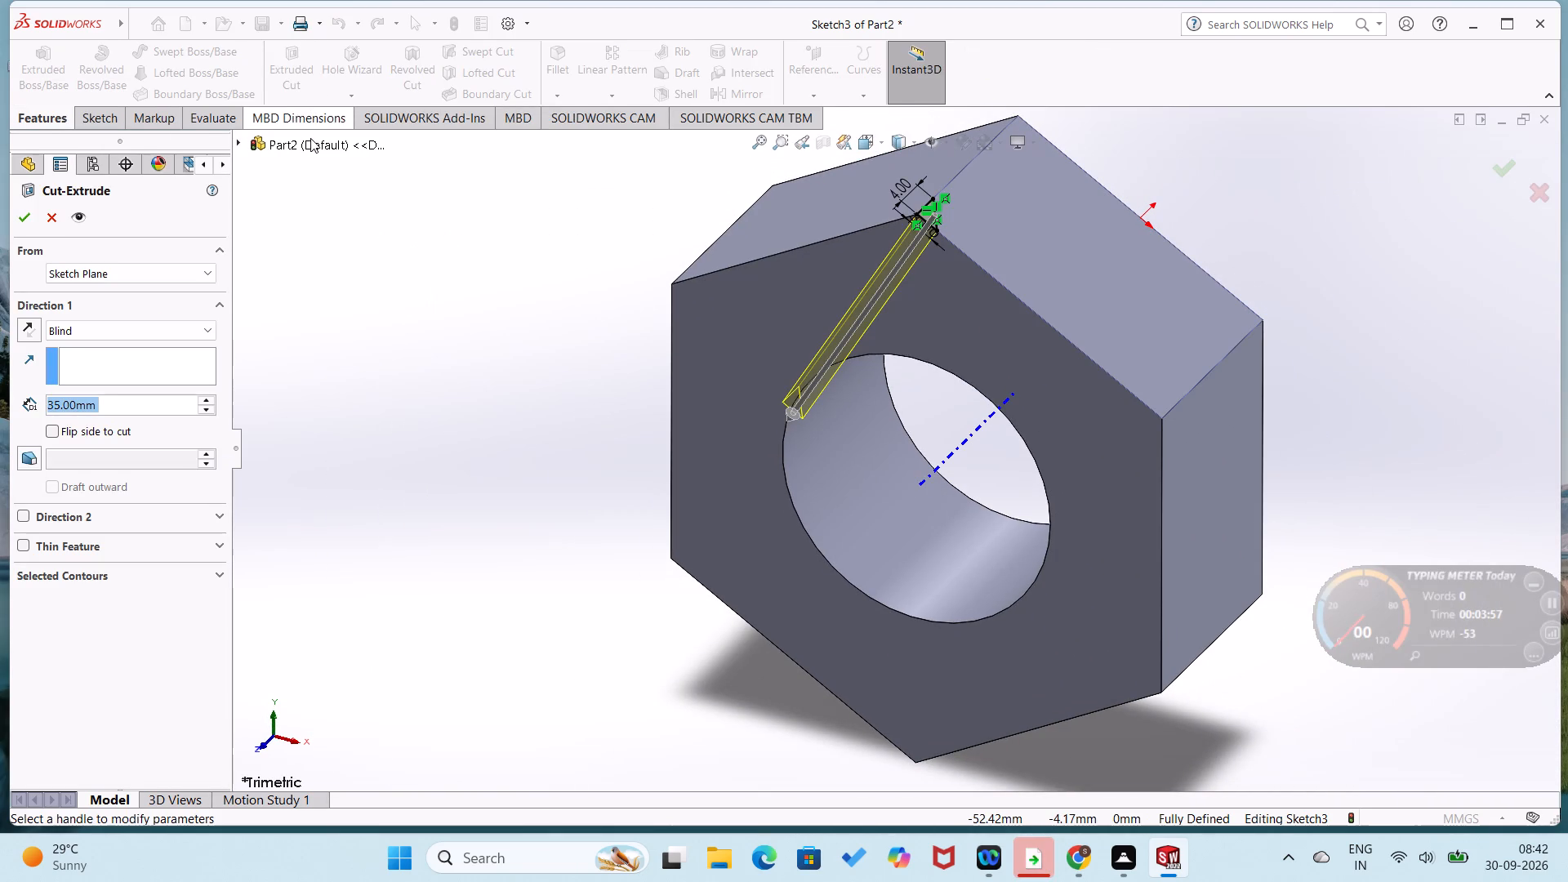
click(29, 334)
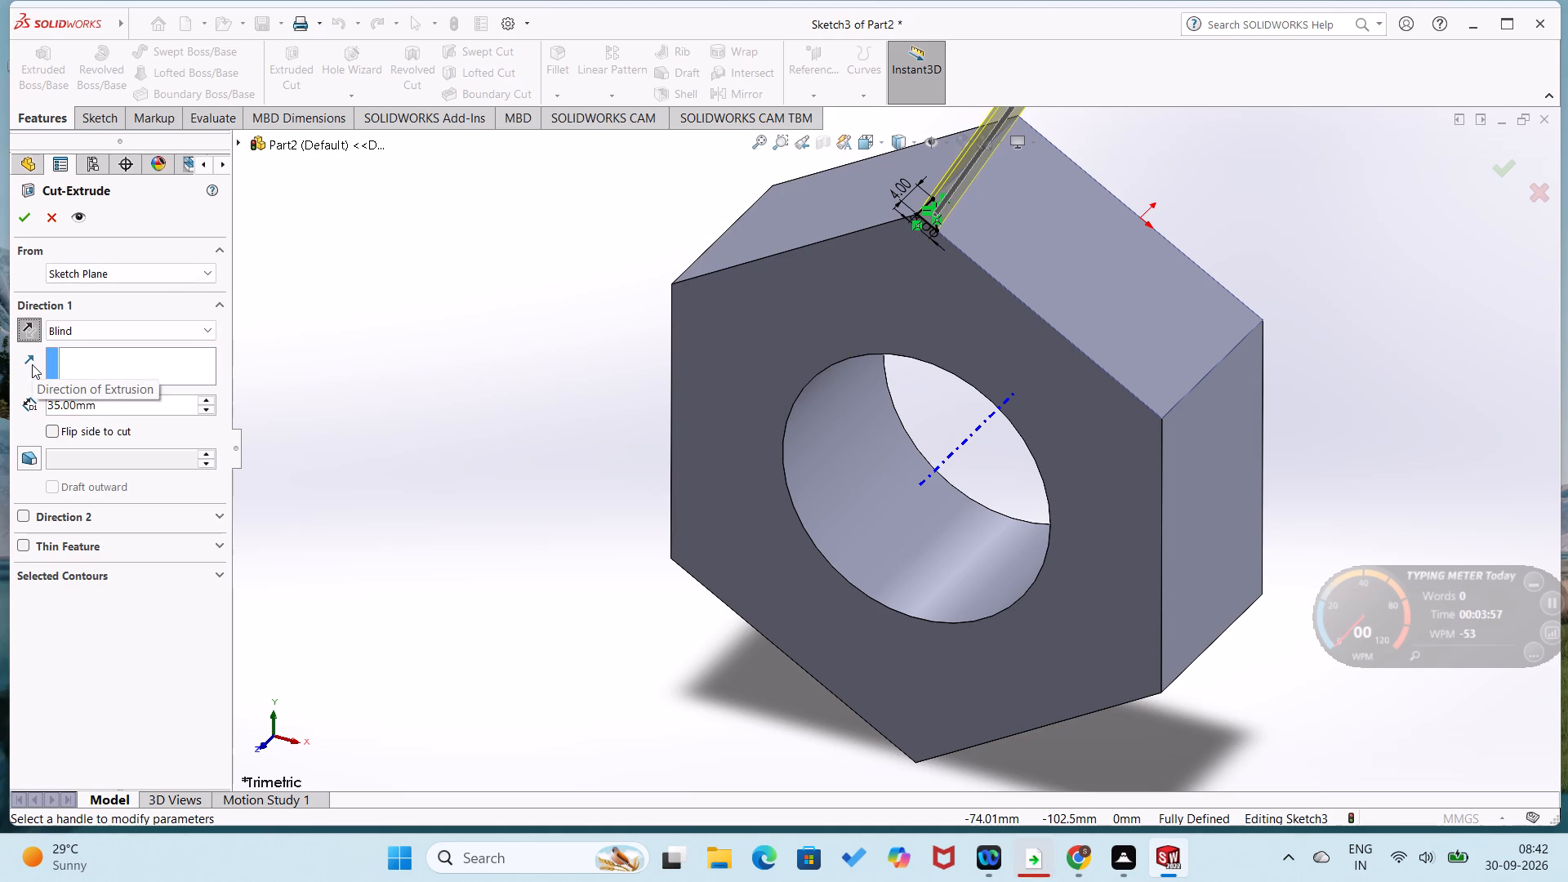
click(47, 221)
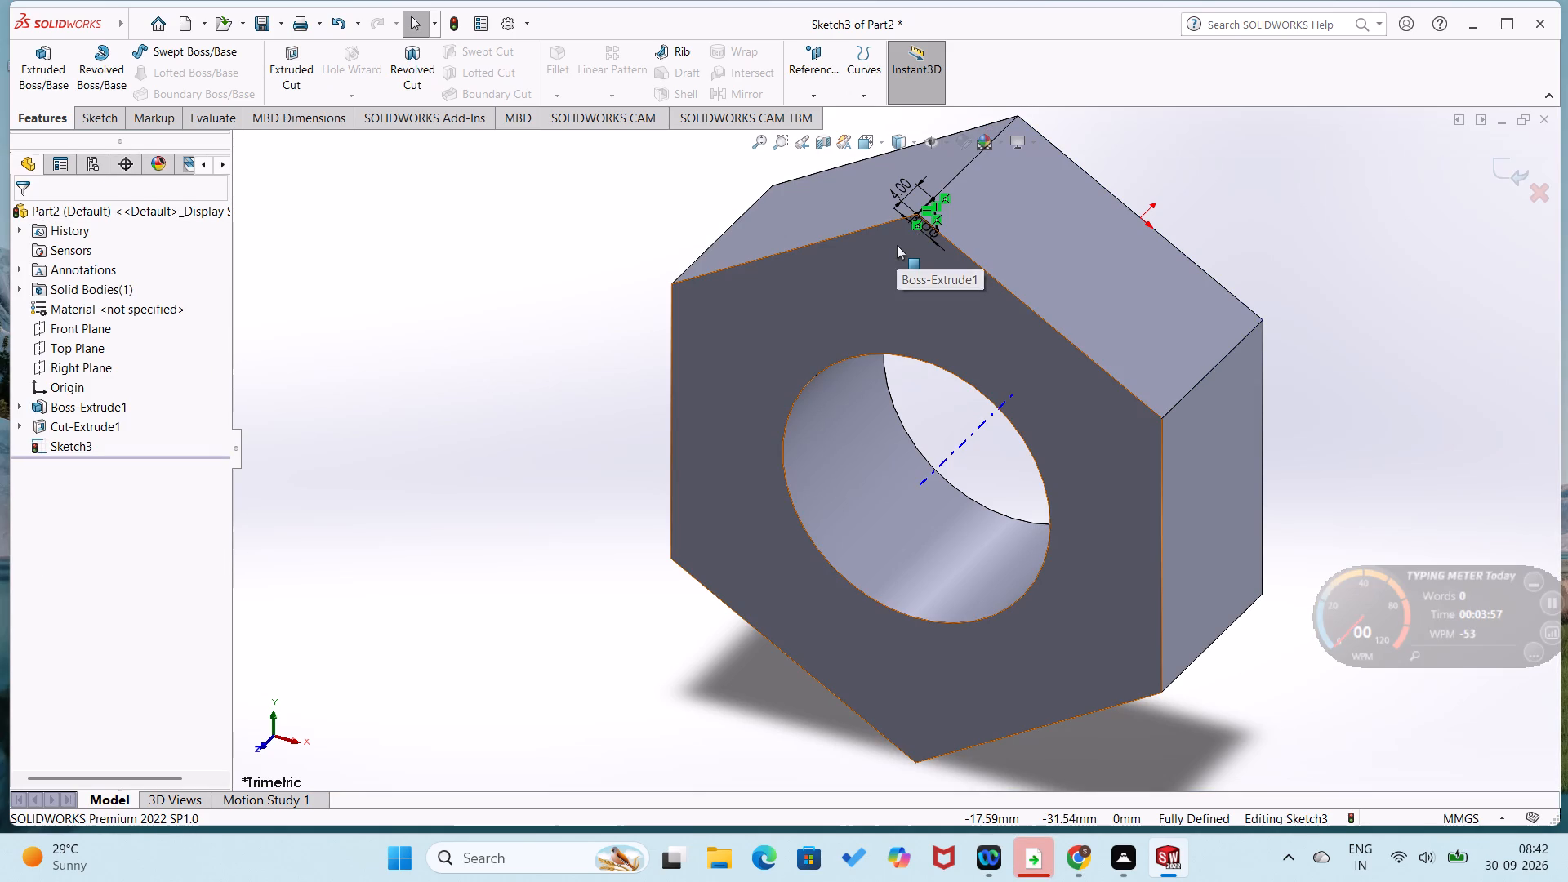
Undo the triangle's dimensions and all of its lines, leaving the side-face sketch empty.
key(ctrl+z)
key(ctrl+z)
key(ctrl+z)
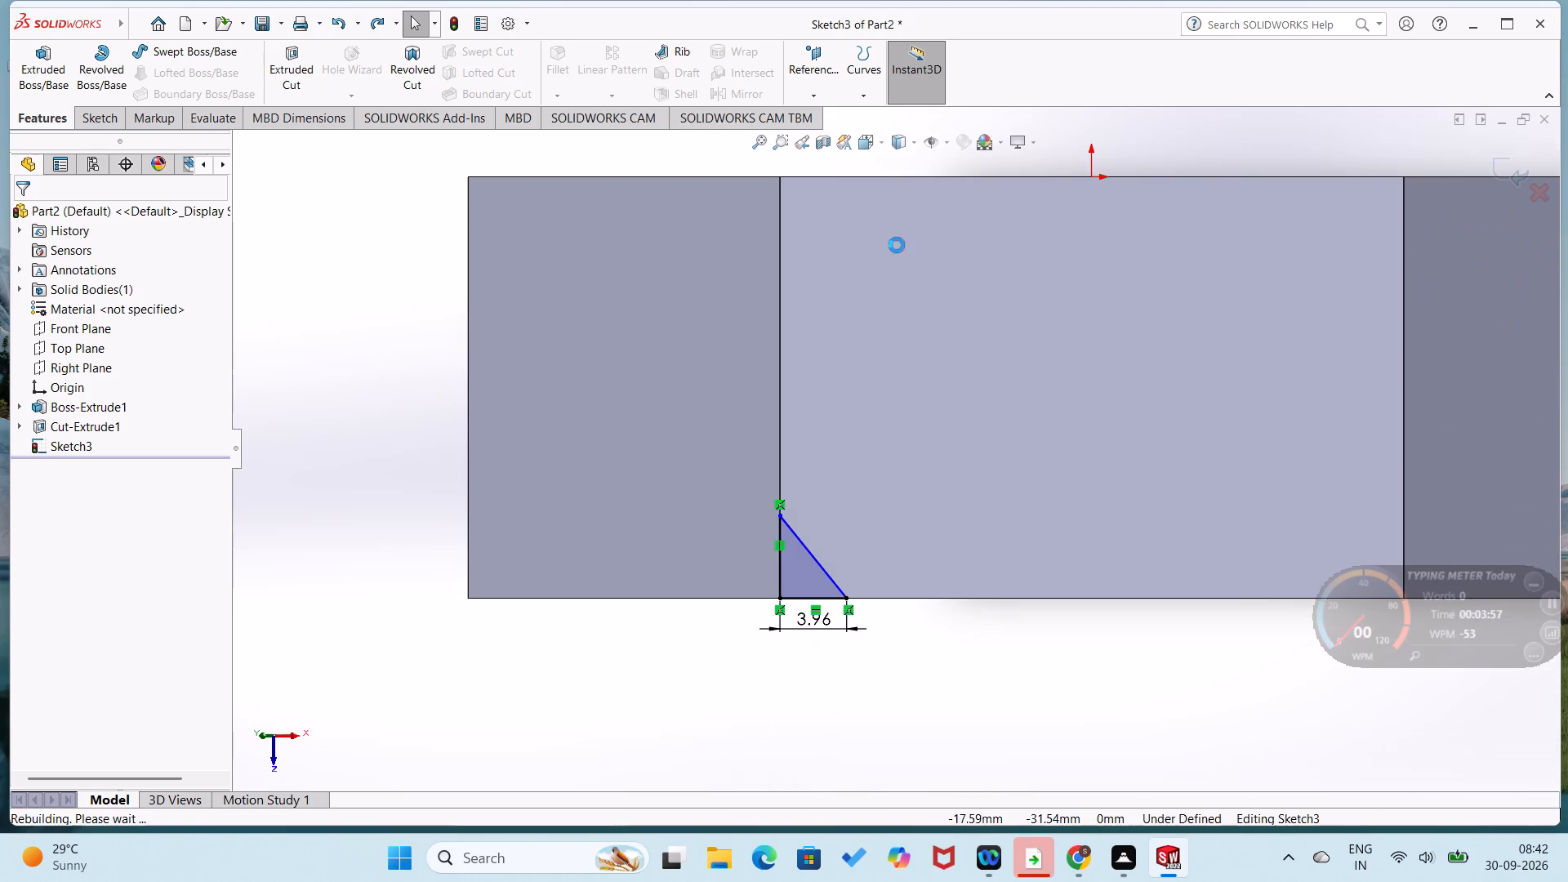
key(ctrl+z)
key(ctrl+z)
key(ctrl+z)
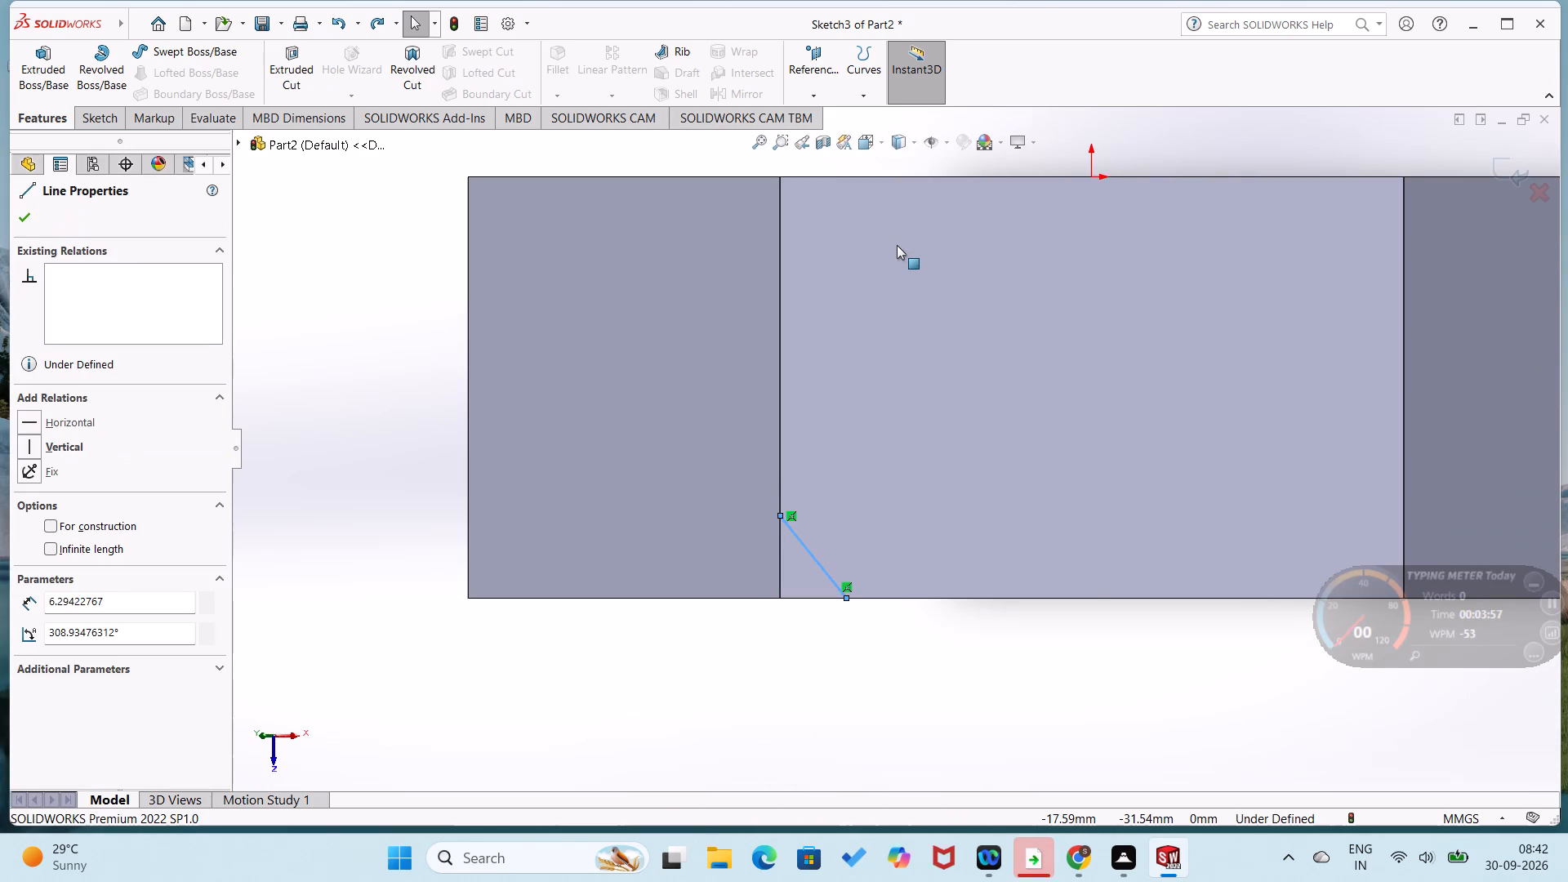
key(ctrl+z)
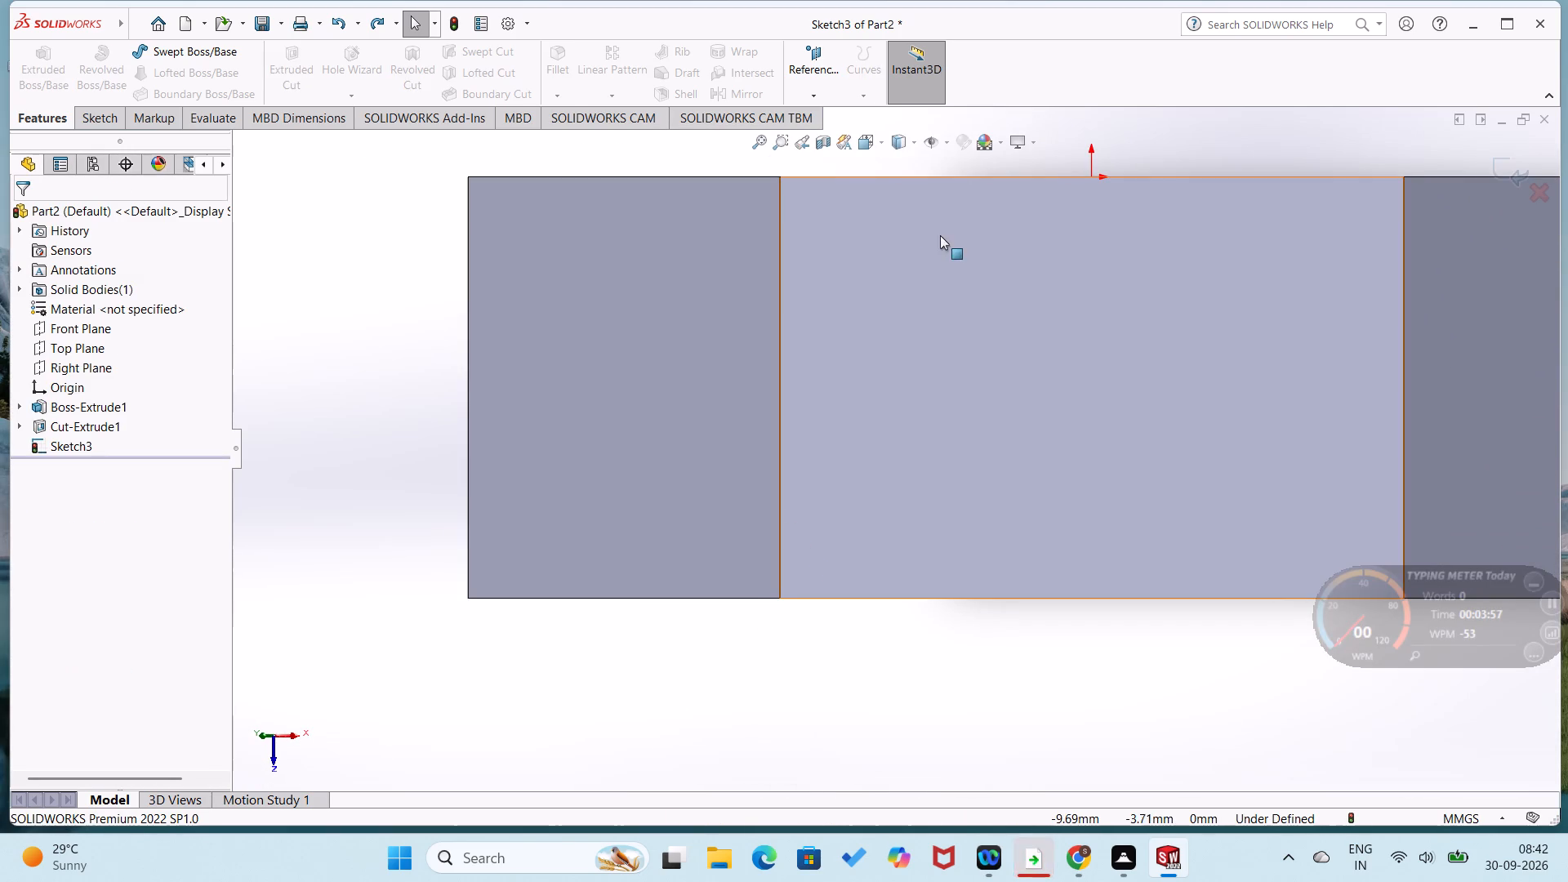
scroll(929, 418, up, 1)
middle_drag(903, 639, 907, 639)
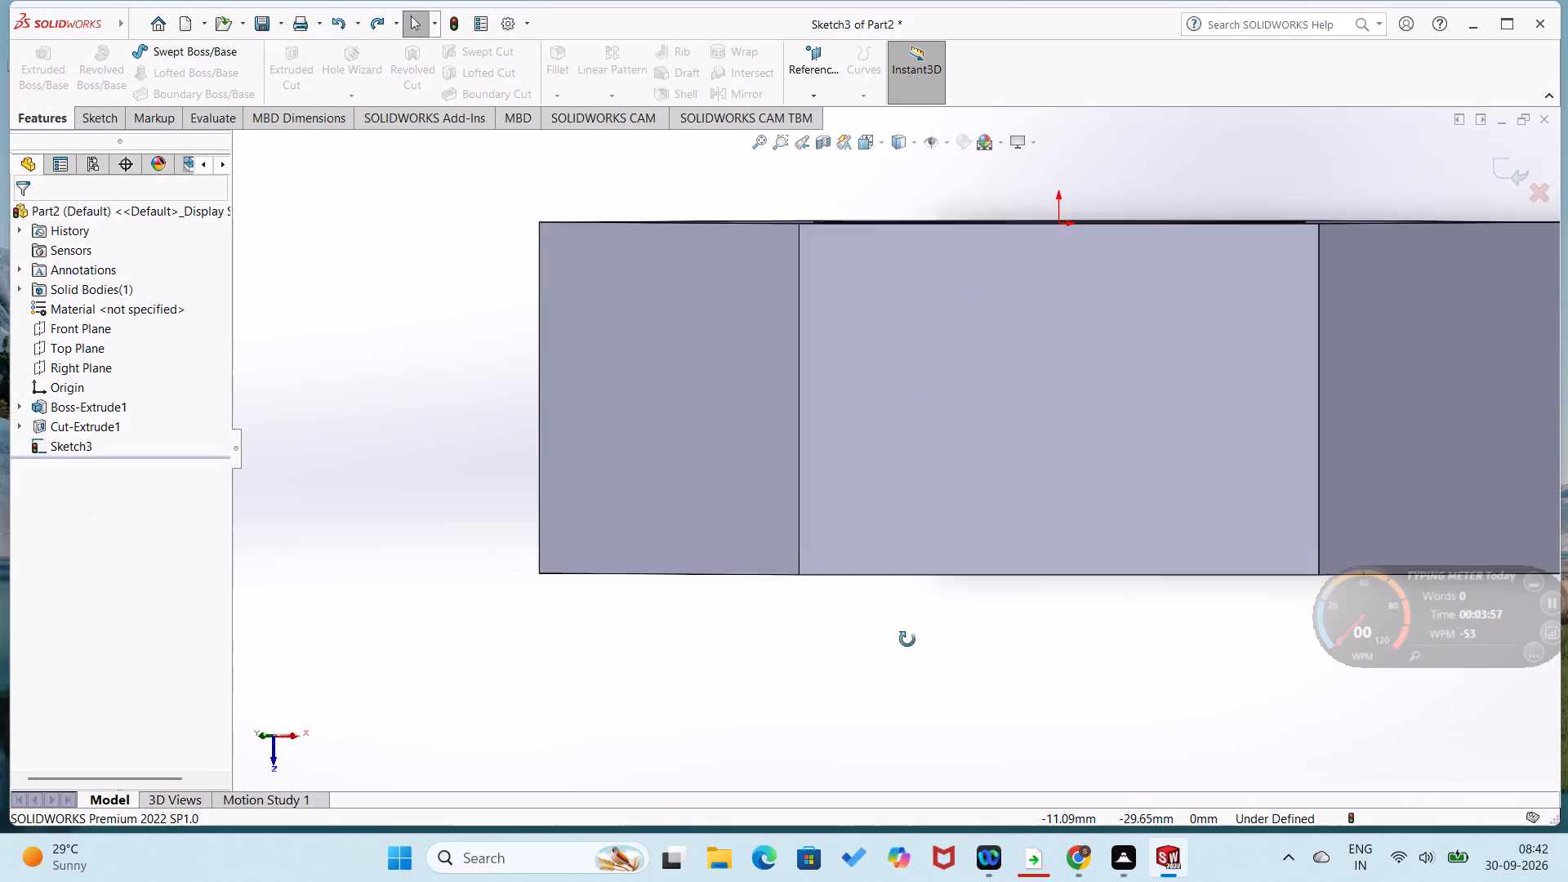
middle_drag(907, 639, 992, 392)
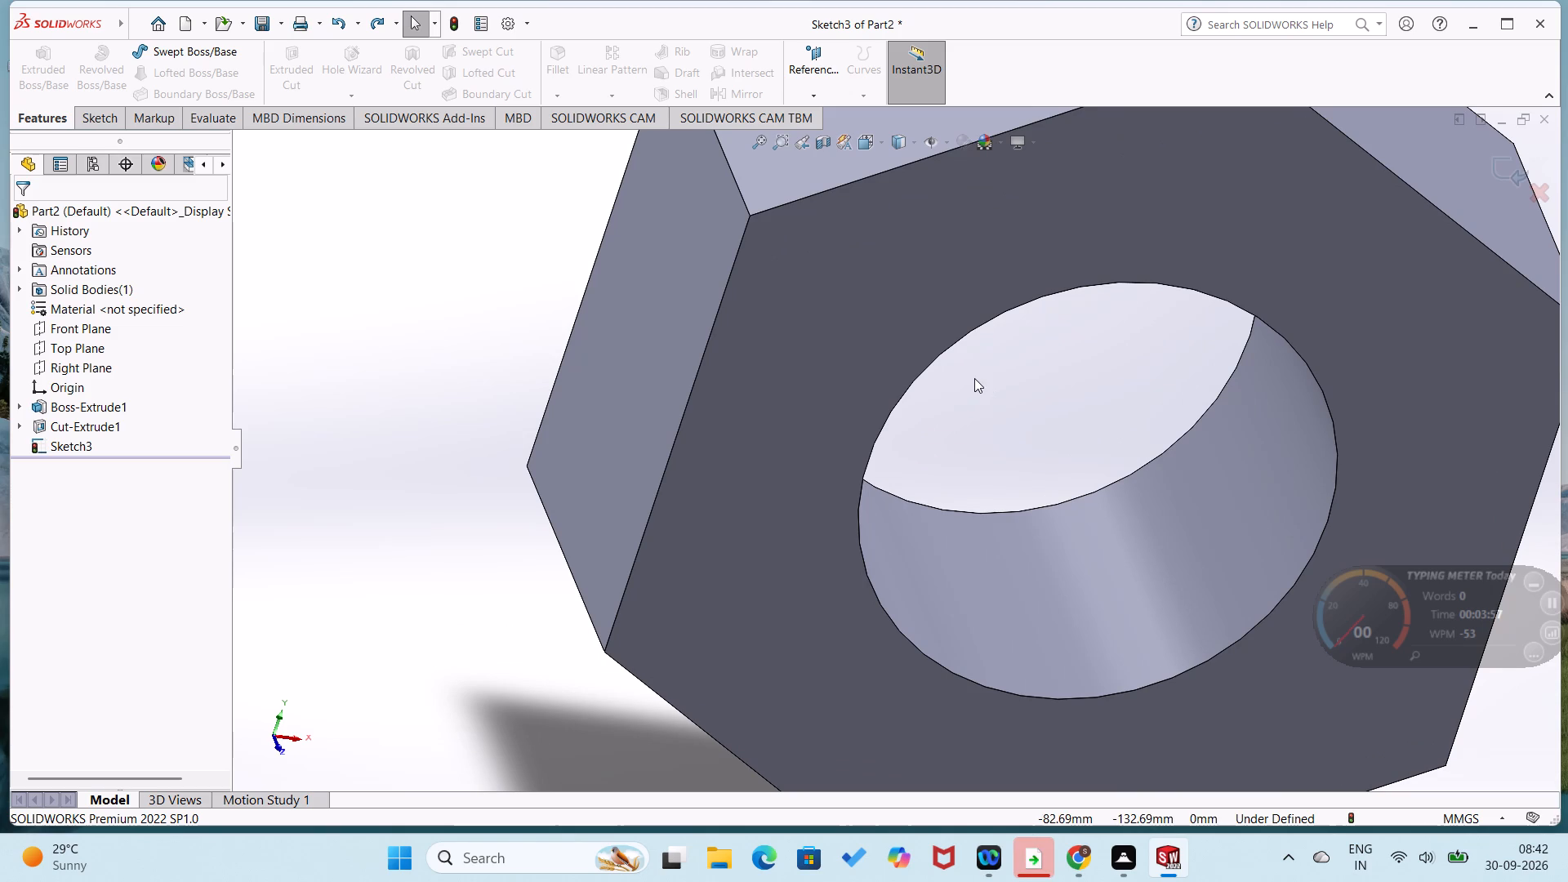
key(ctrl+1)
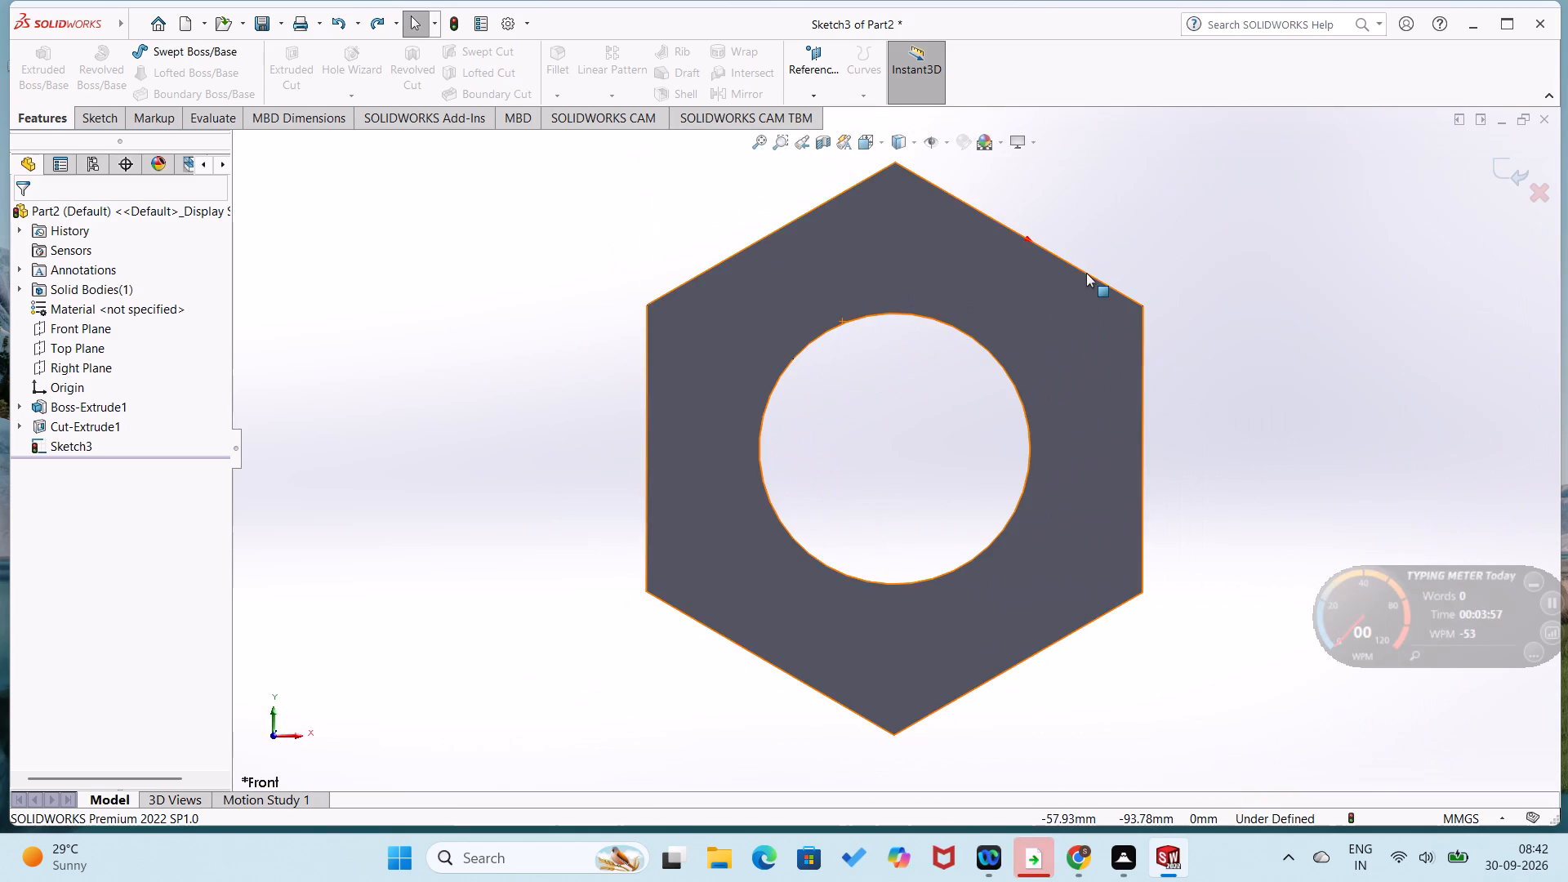
Close the hexagonal nut part without saving and start a new part.
key(ctrl+3)
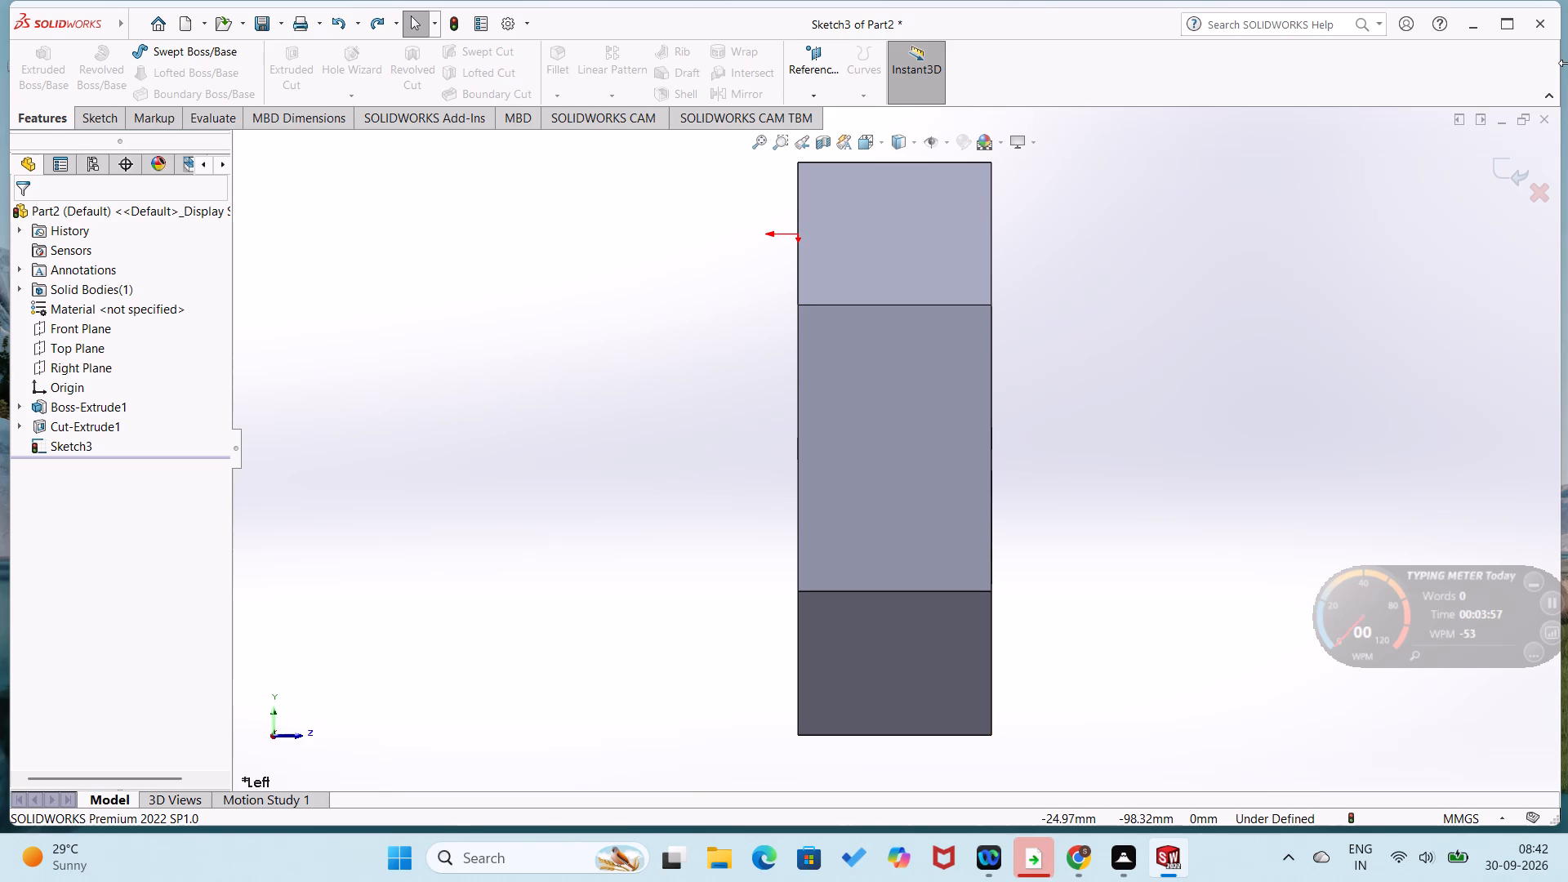
click(1554, 122)
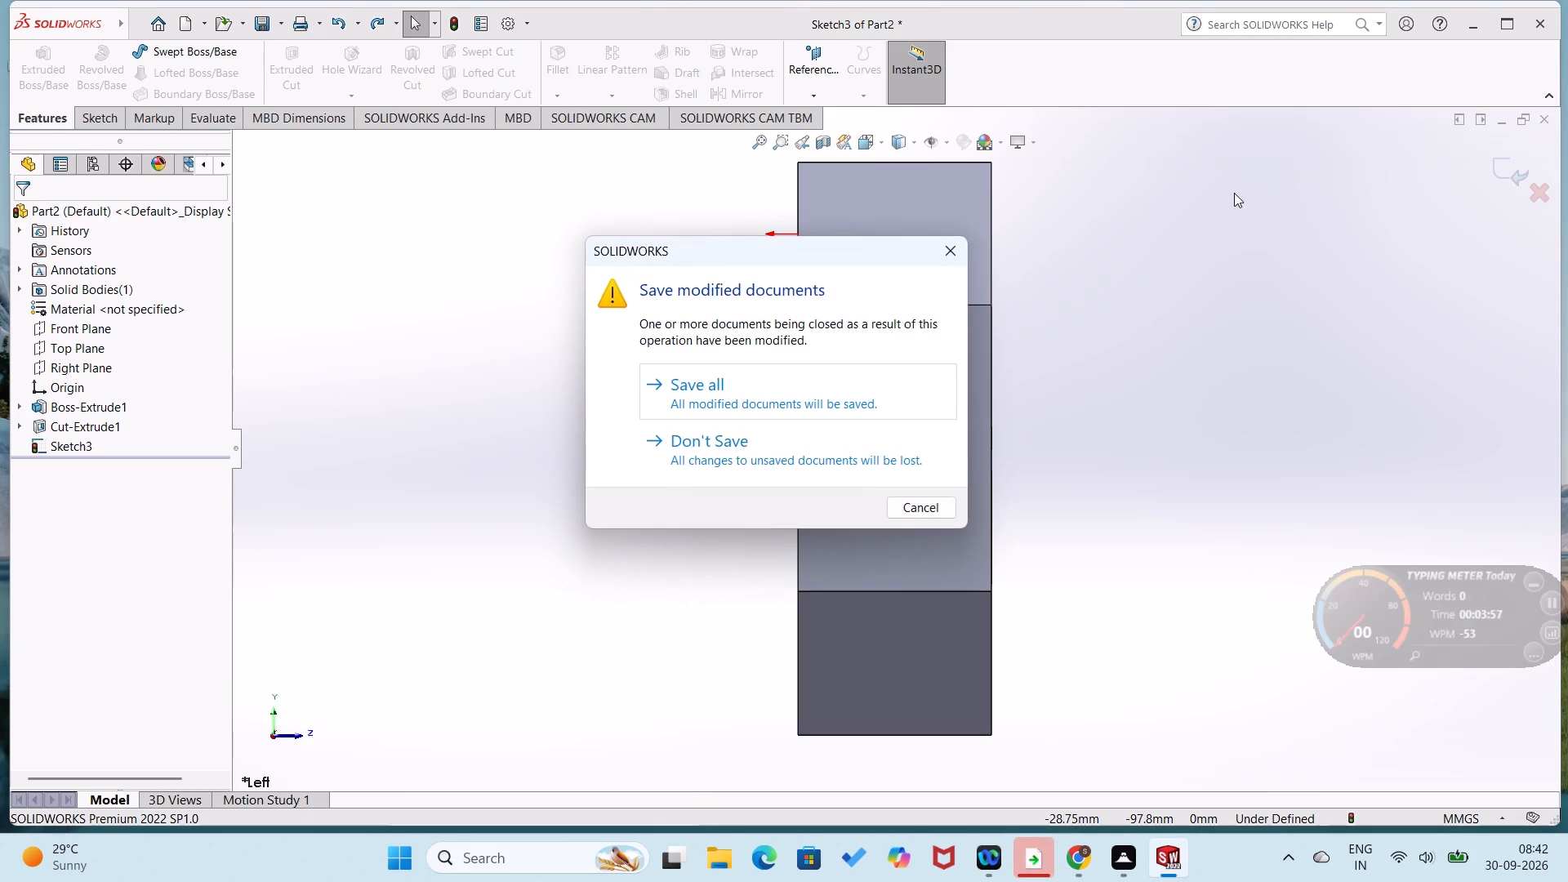
click(813, 452)
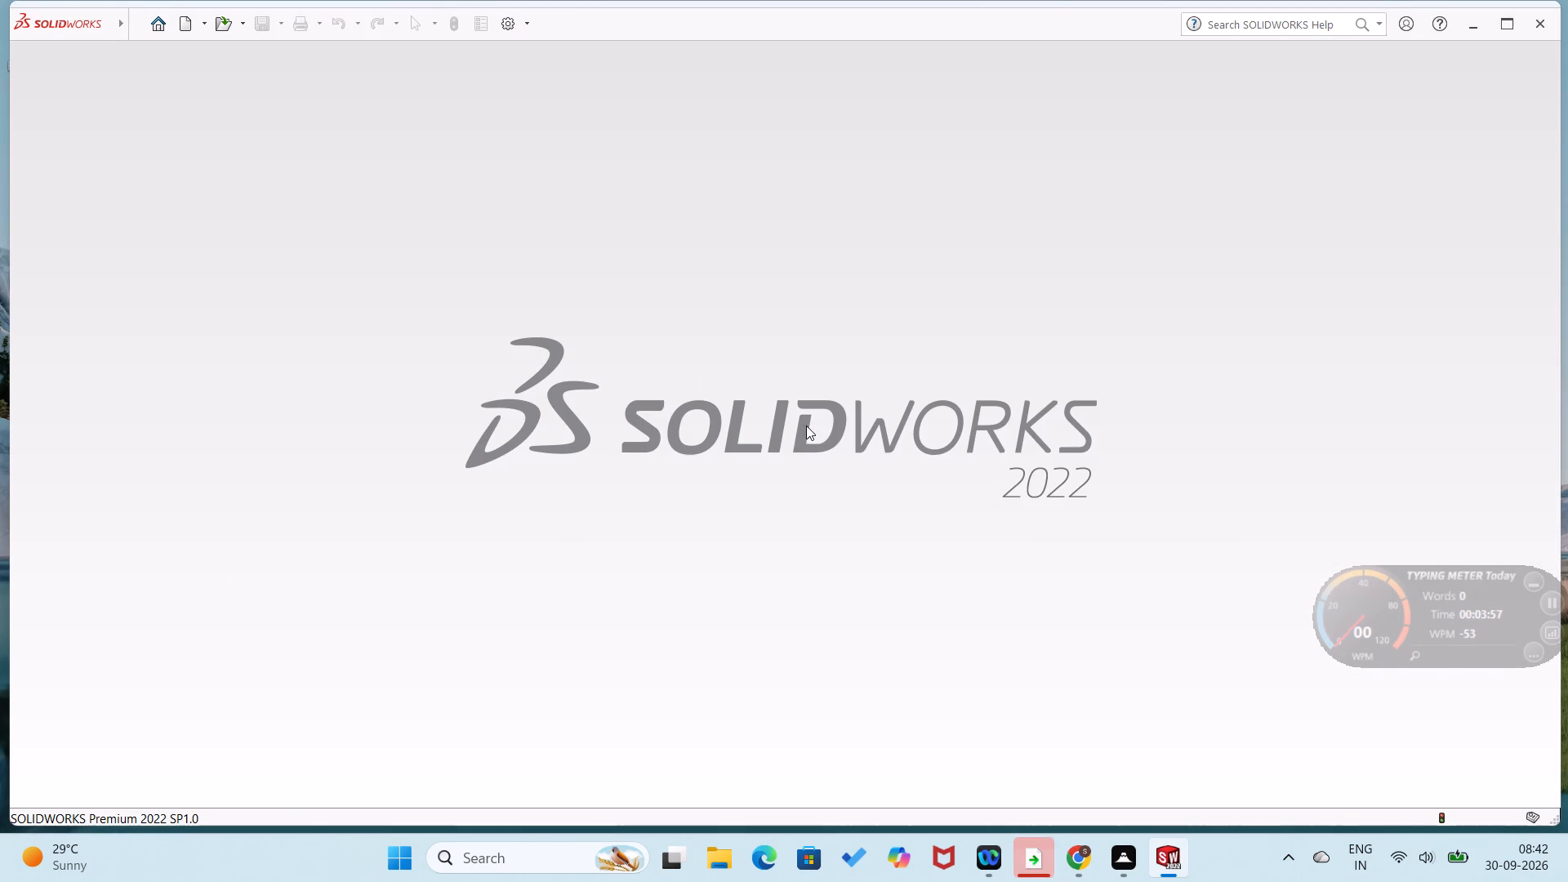
click(161, 25)
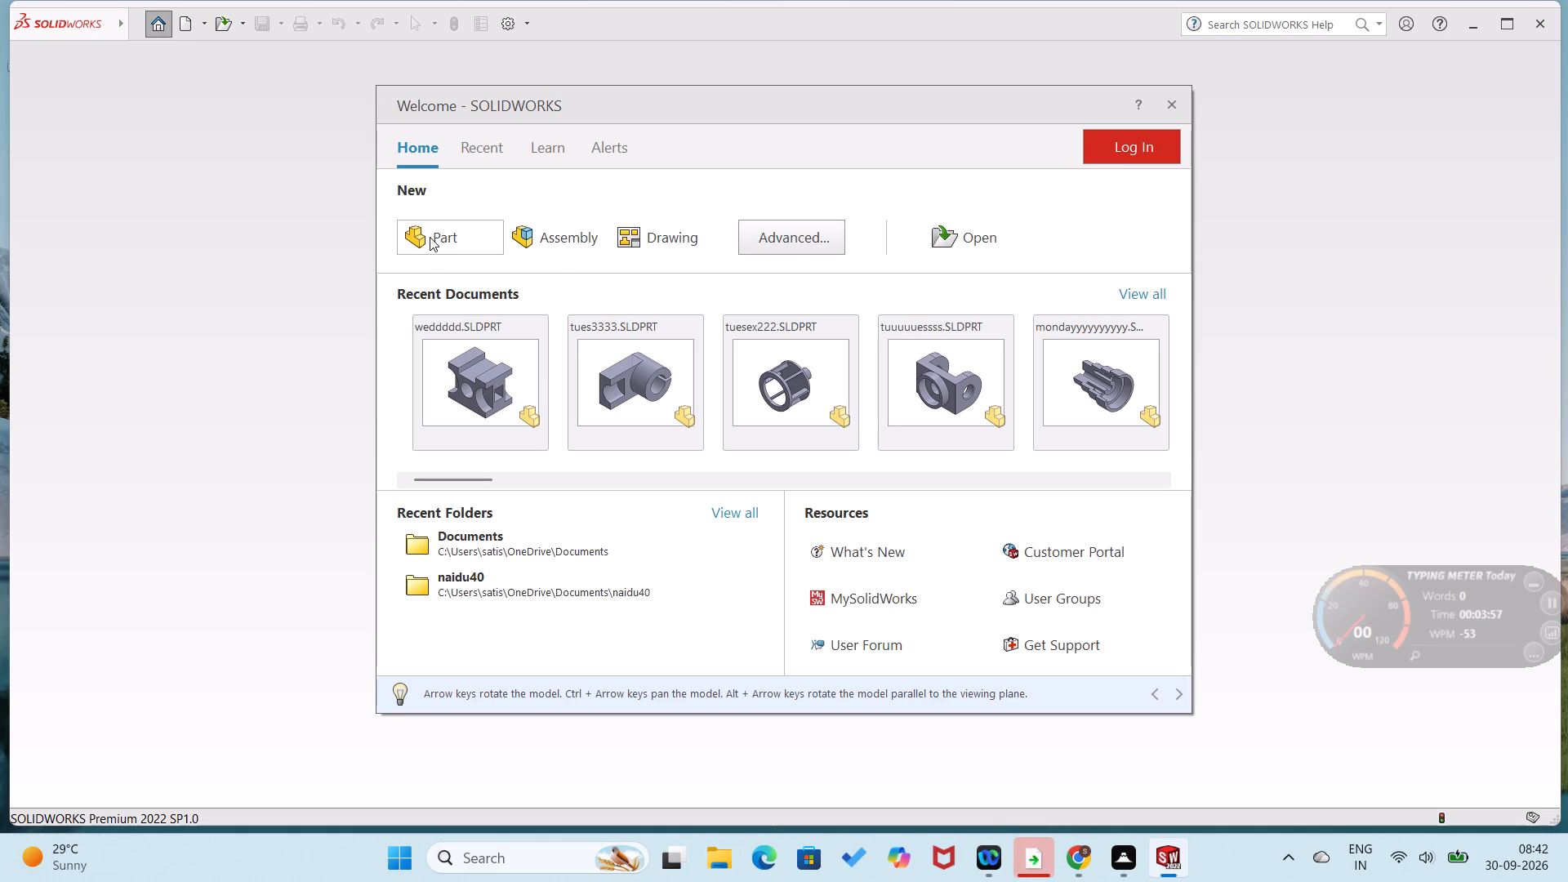
click(470, 236)
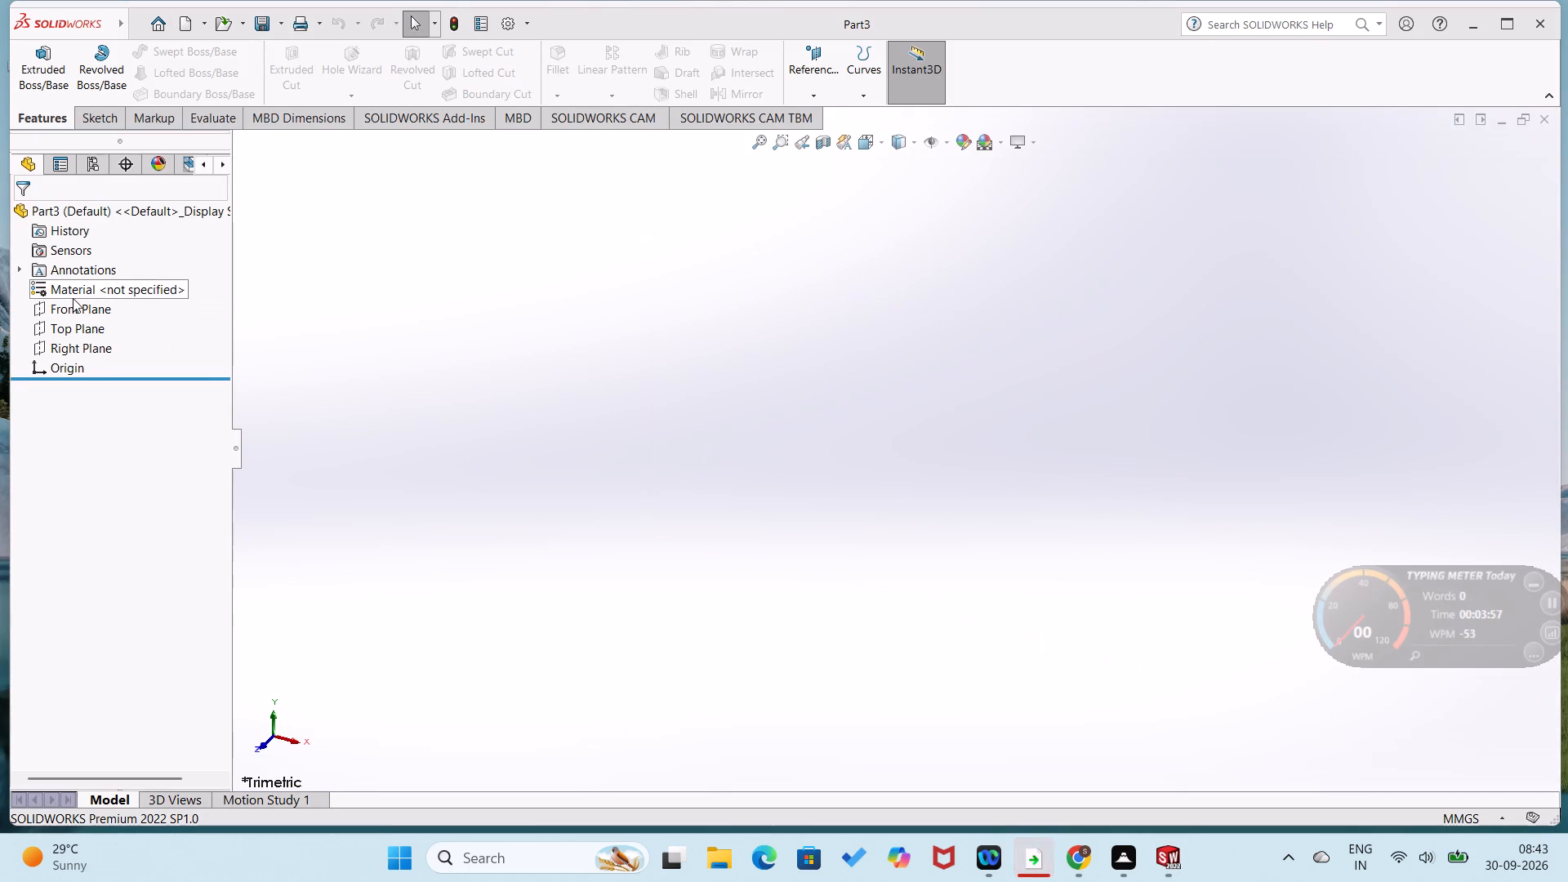
Start a sketch on the Front Plane and draw a circle about 110 mm in diameter centred on the origin.
right_click(73, 312)
right_click(91, 298)
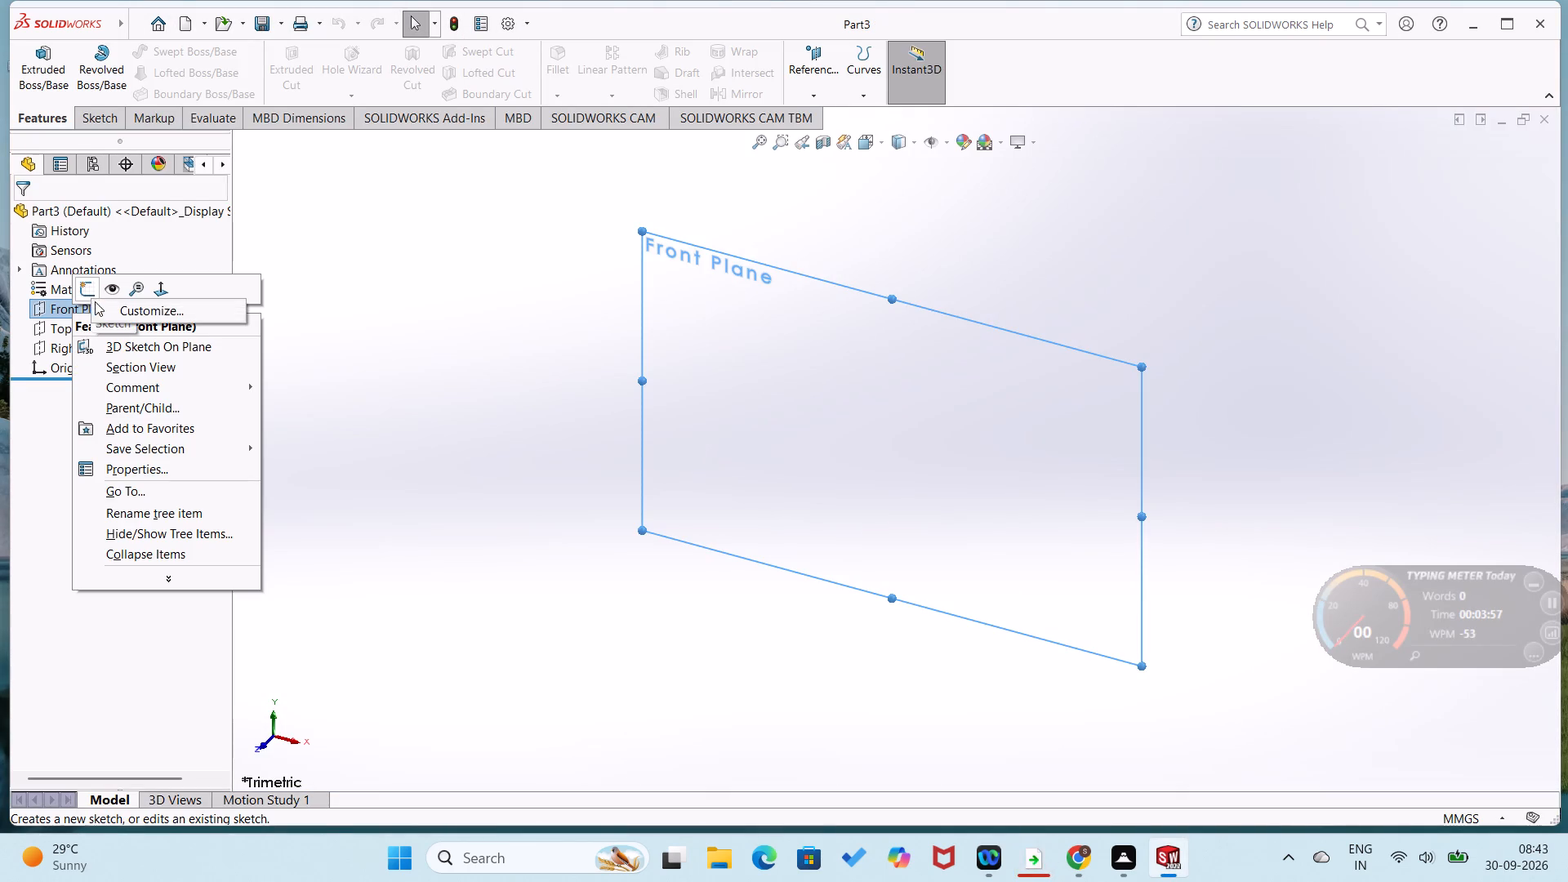
click(99, 292)
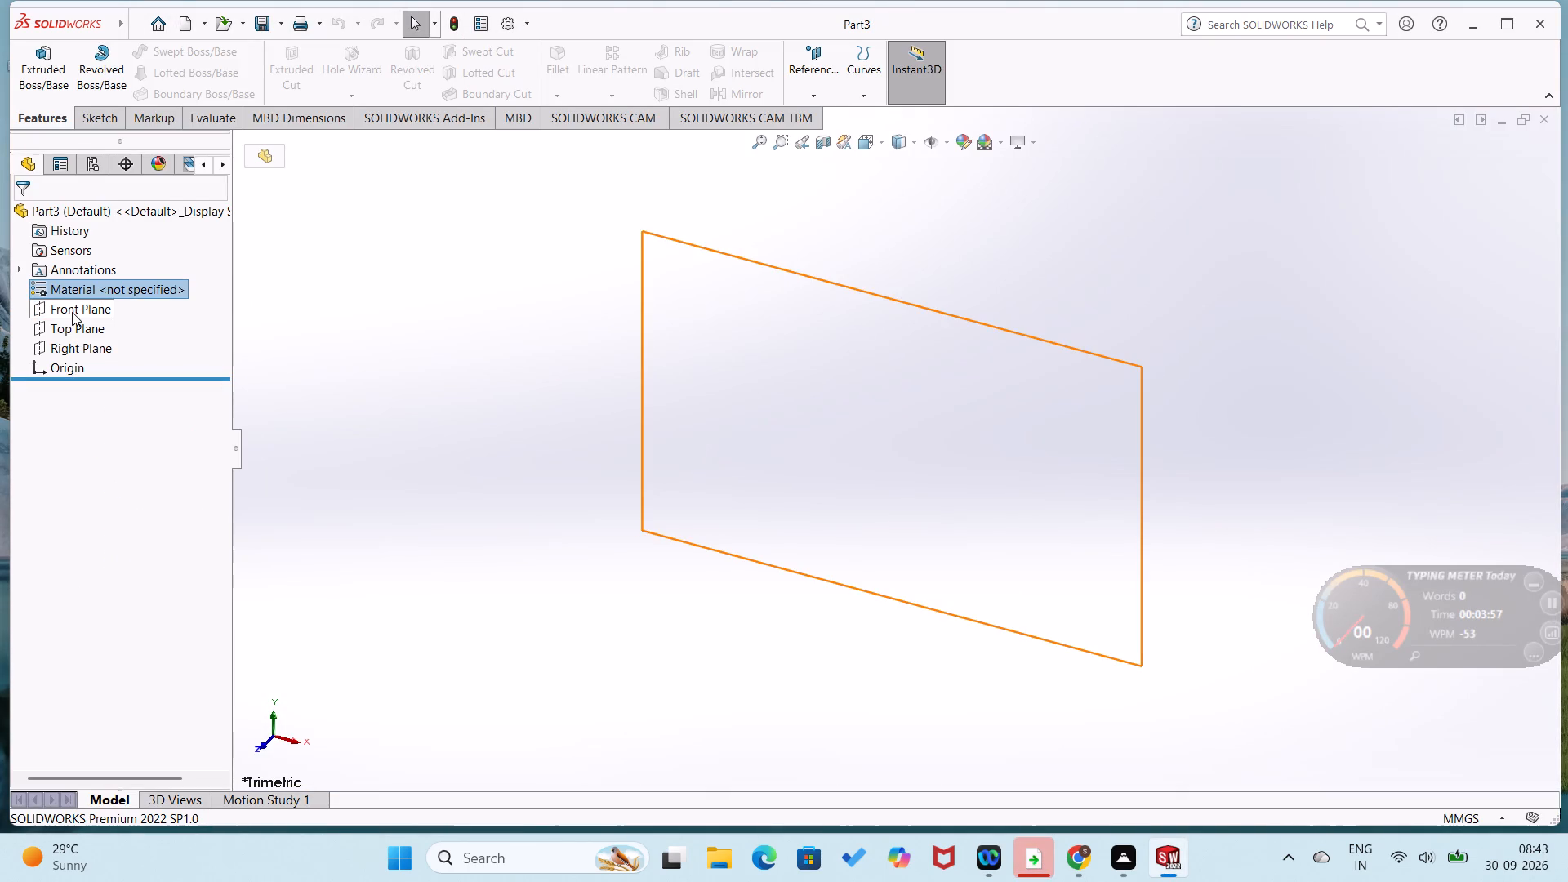
right_click(72, 312)
click(85, 299)
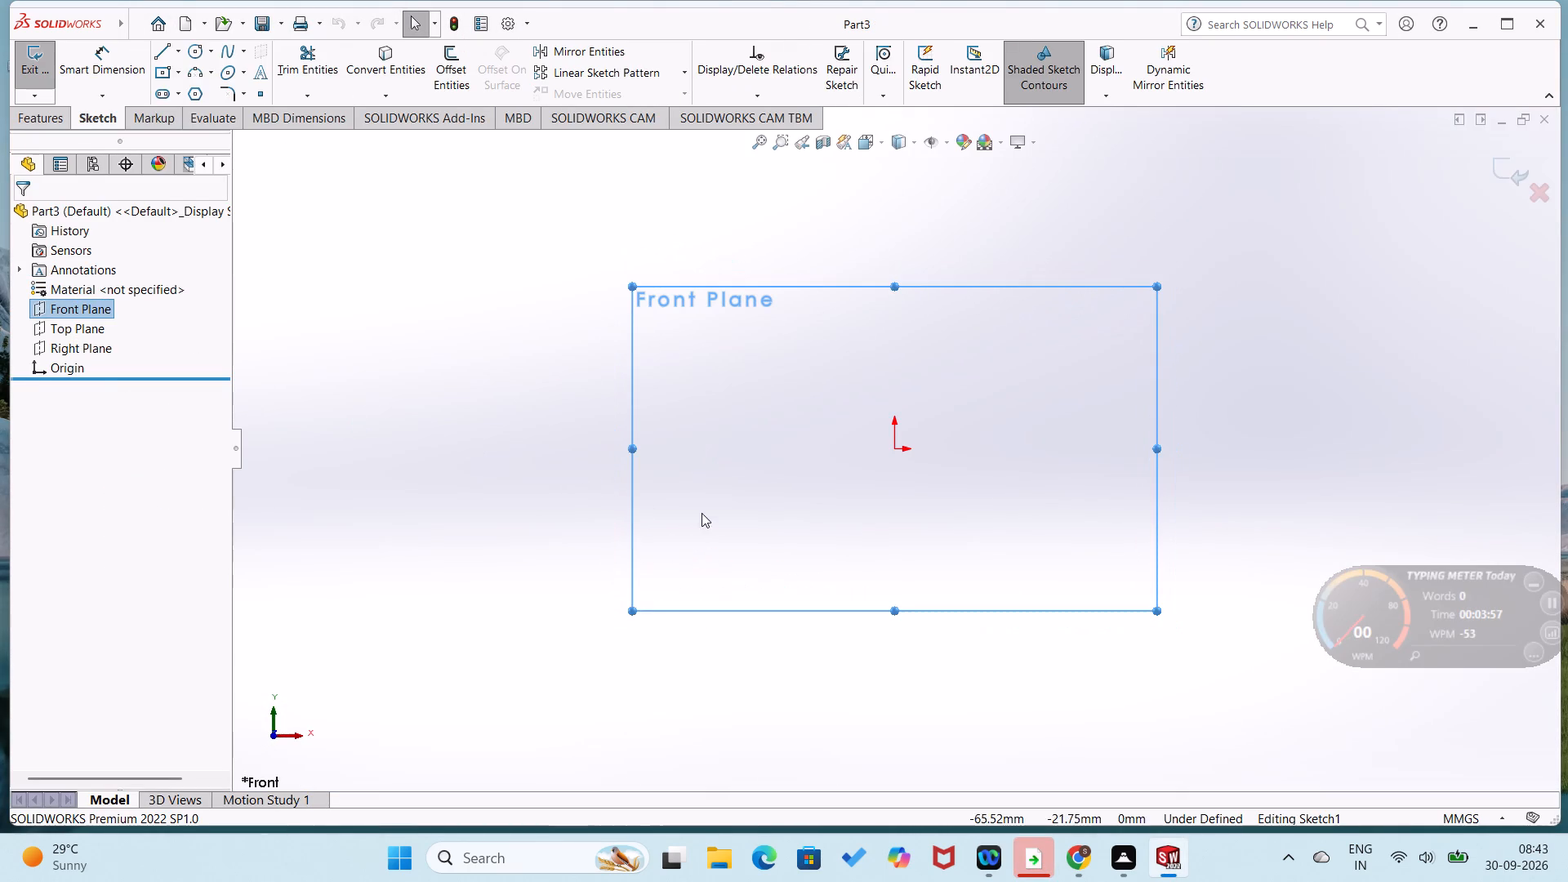
right_drag(702, 513, 1009, 517)
click(895, 446)
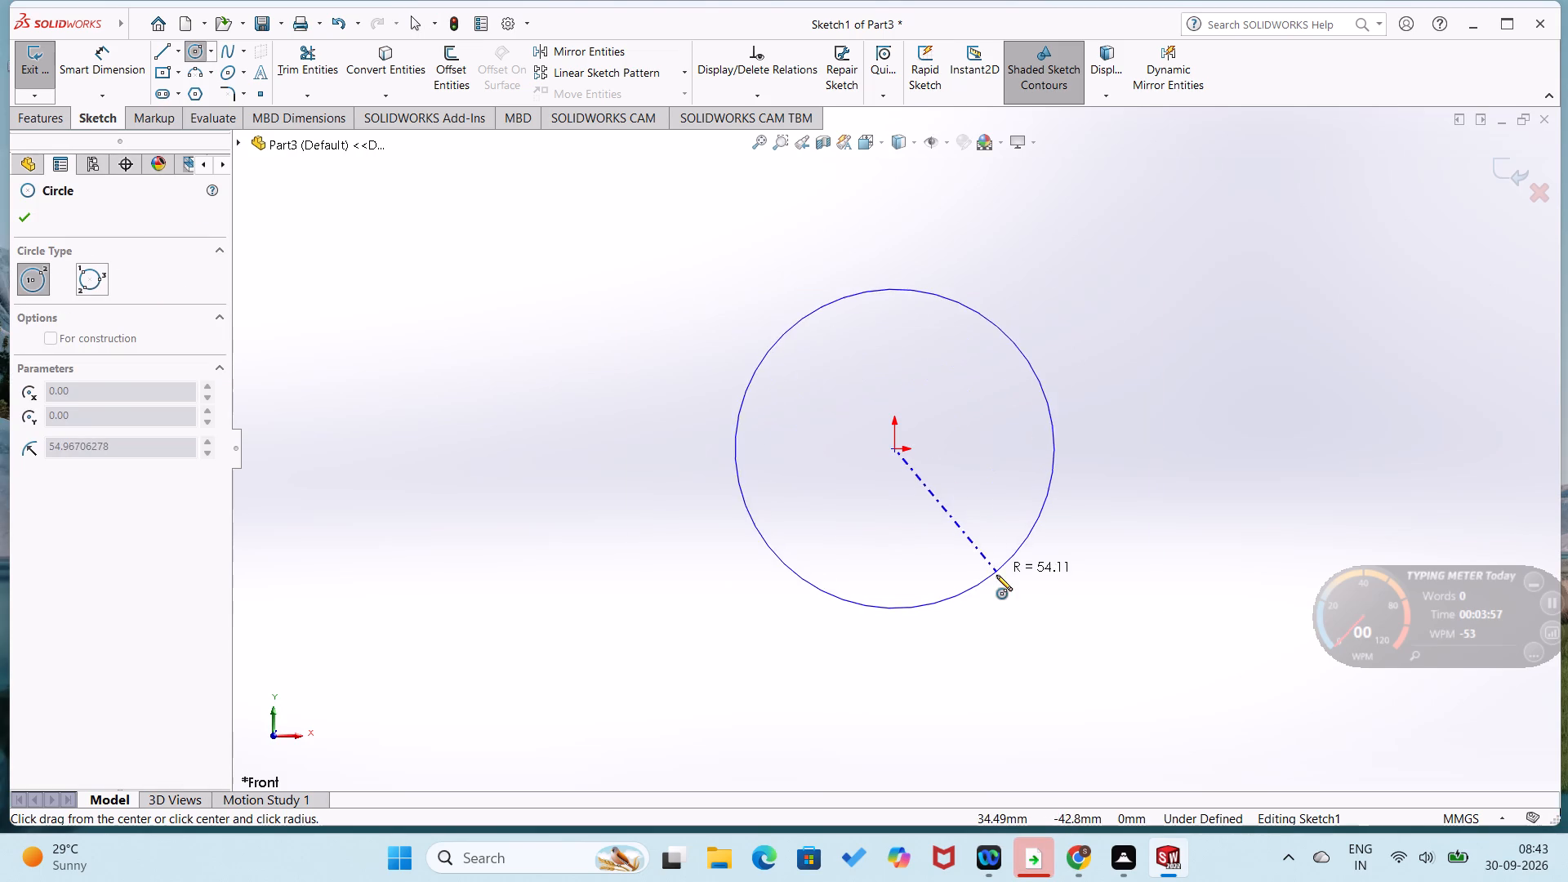
click(996, 575)
Dimension the circle's diameter as 205 mm.
right_drag(1095, 661, 1156, 439)
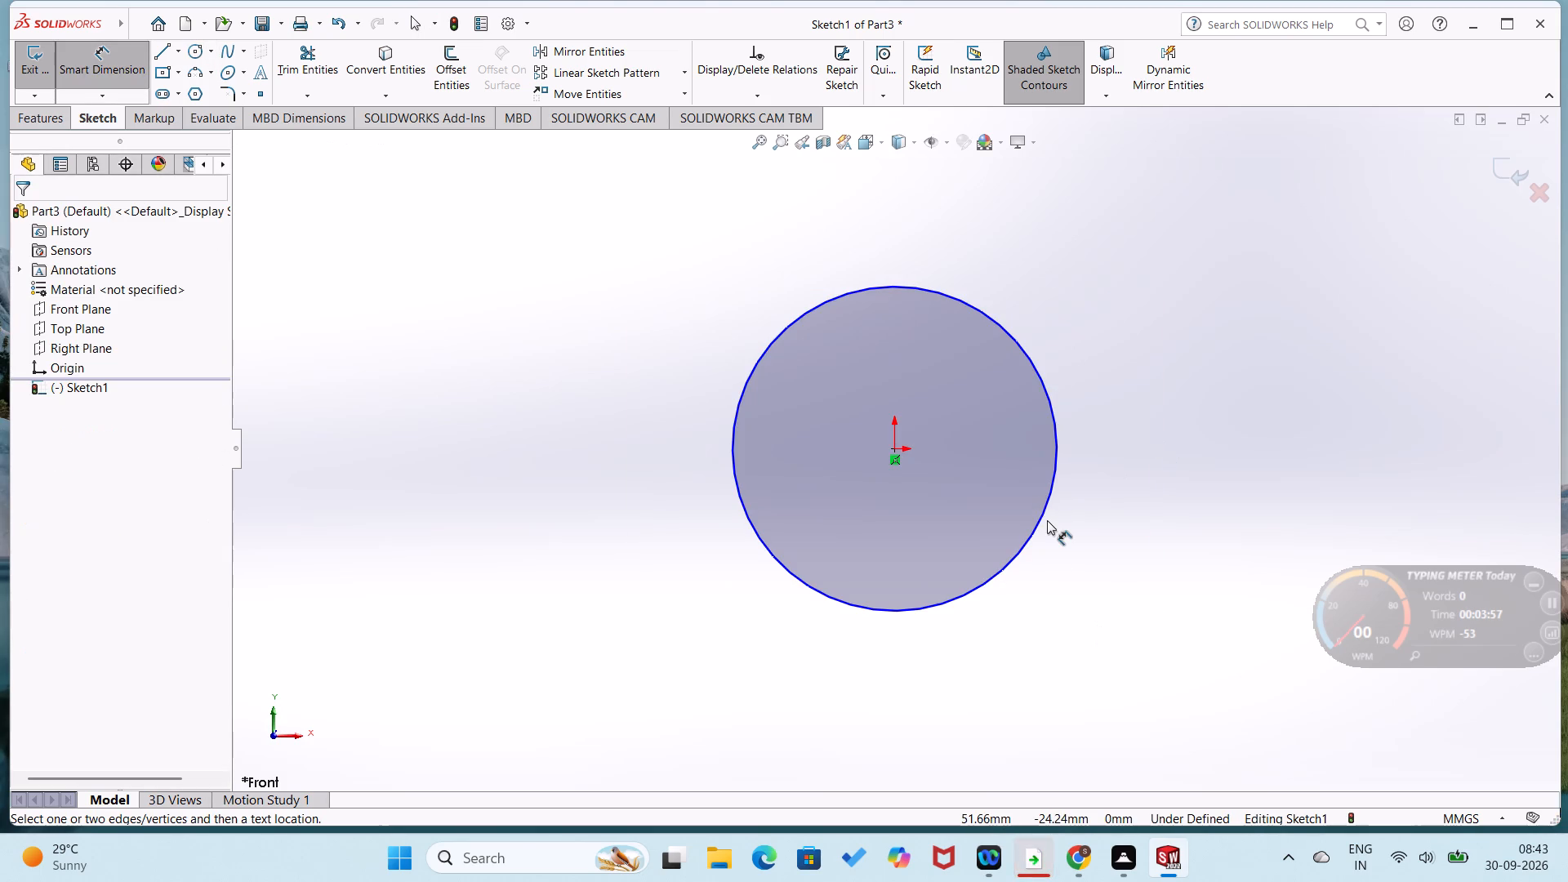
click(1044, 518)
click(1241, 567)
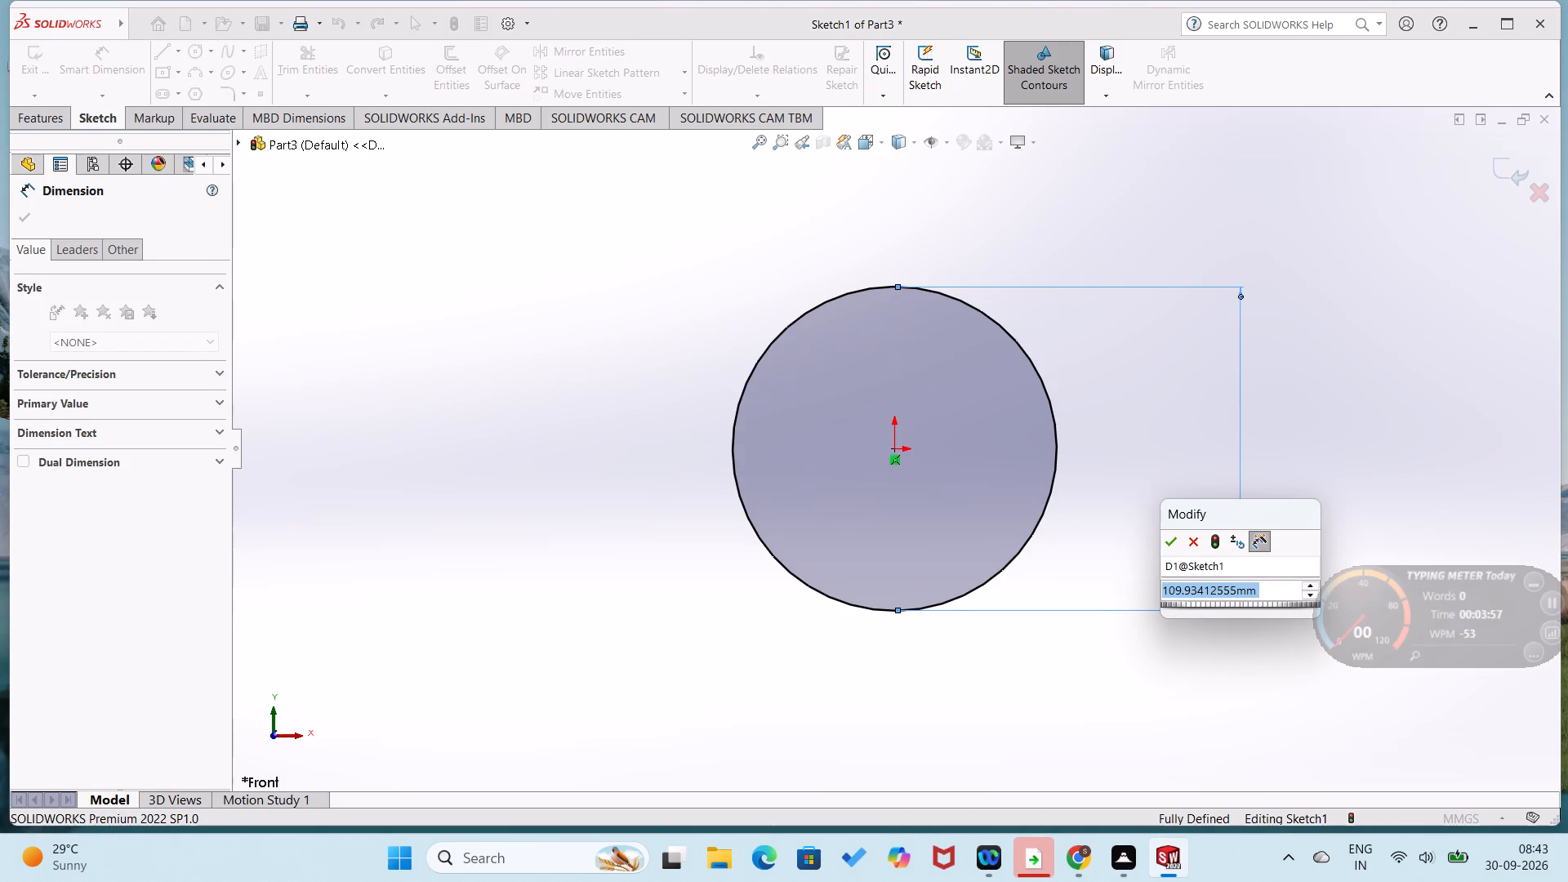
text(20)
key(5)
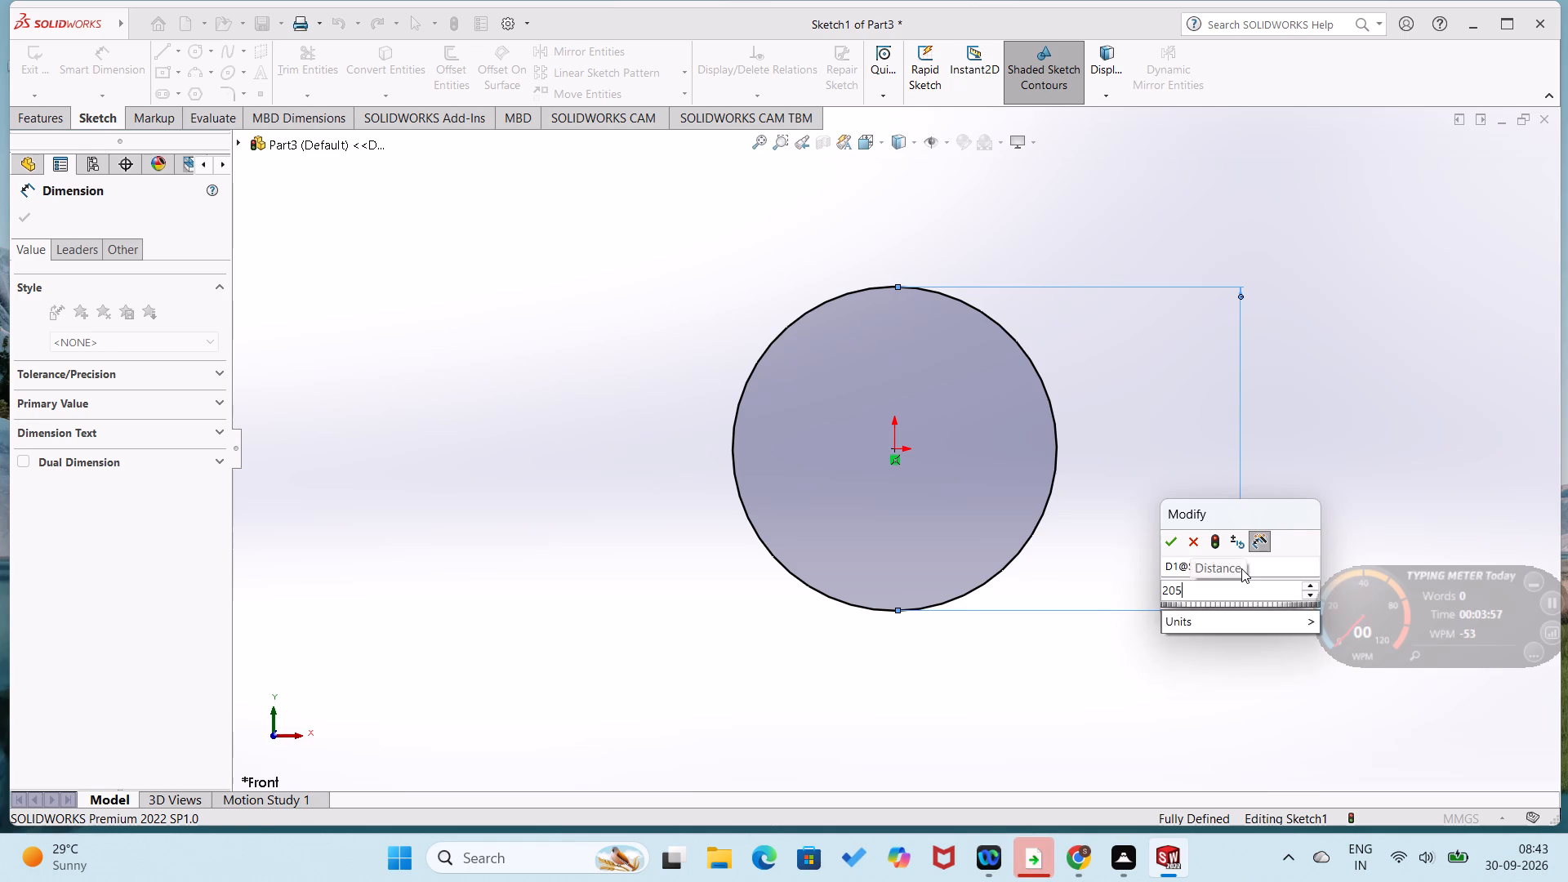
key(Return)
click(1121, 689)
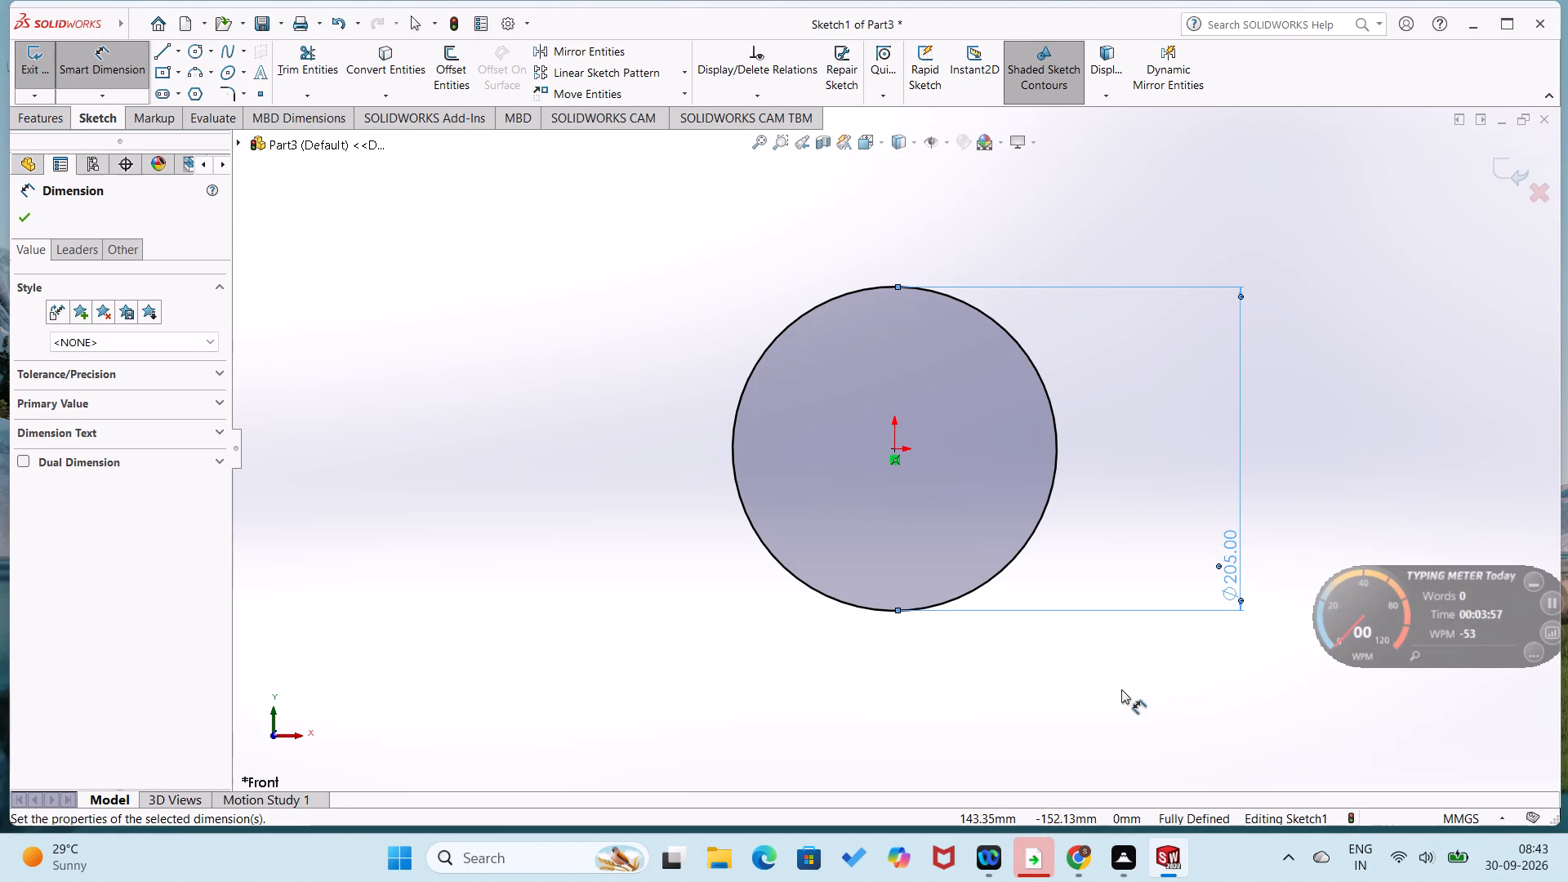
Extrude the circle as a blind boss 3 mm deep.
click(16, 121)
click(42, 87)
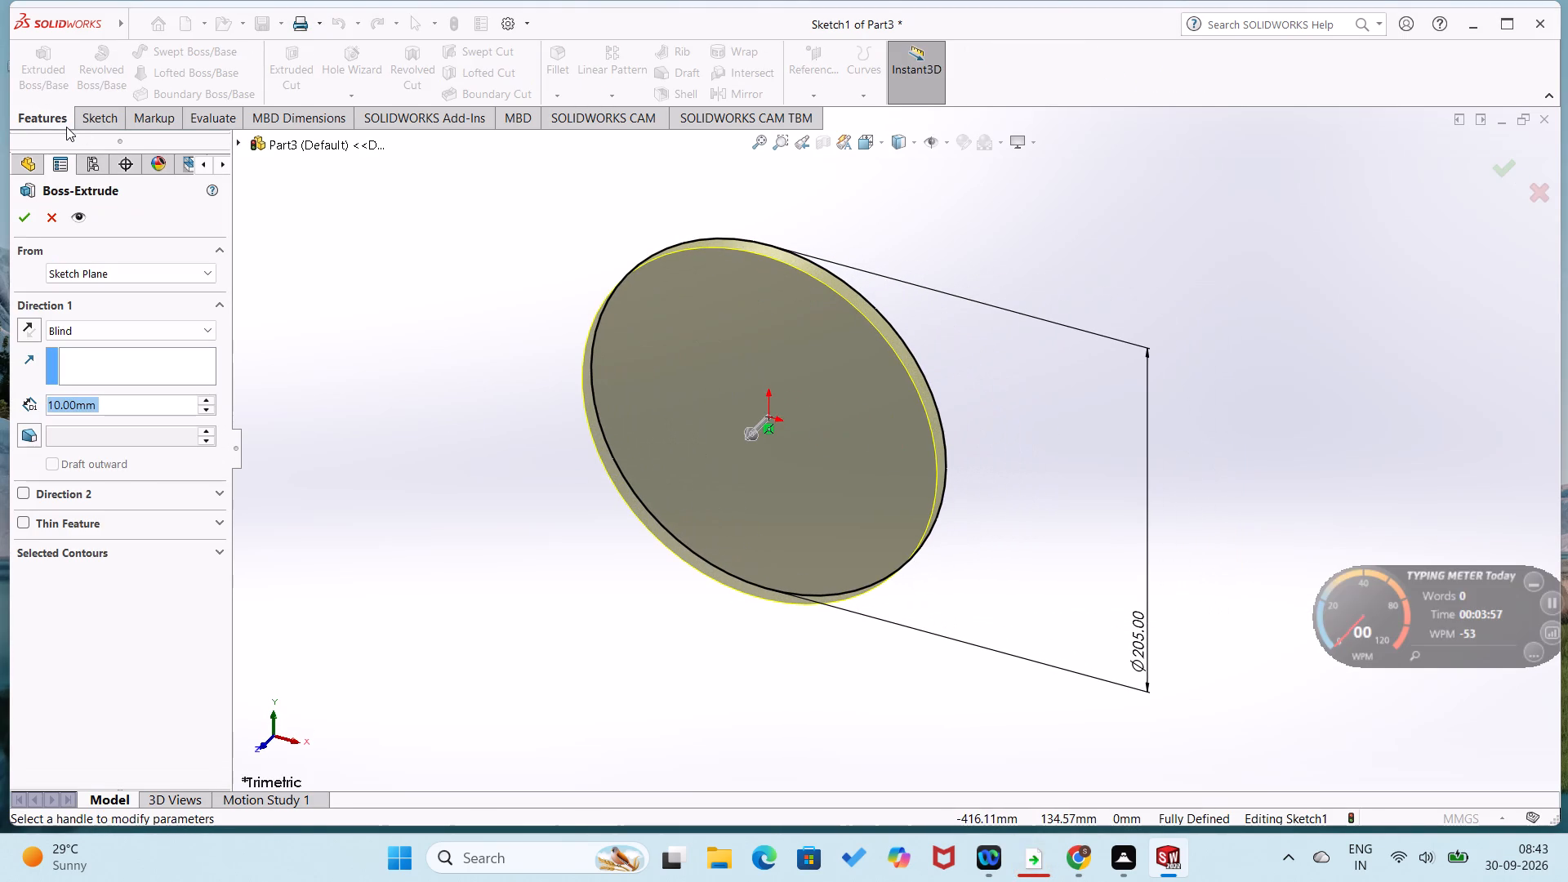
key(3)
key(Return)
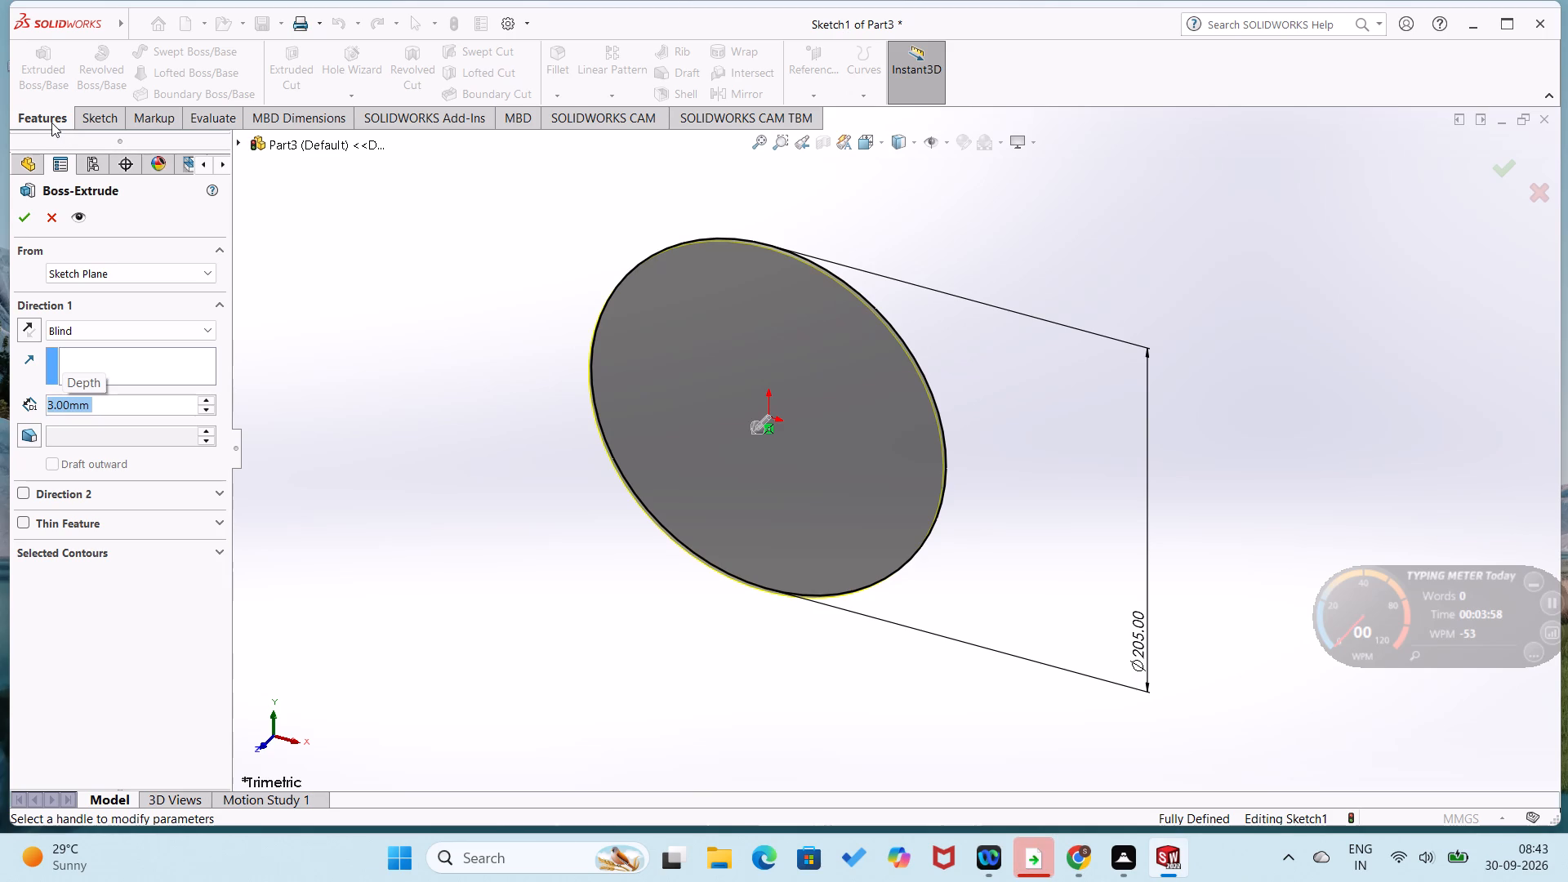
click(29, 226)
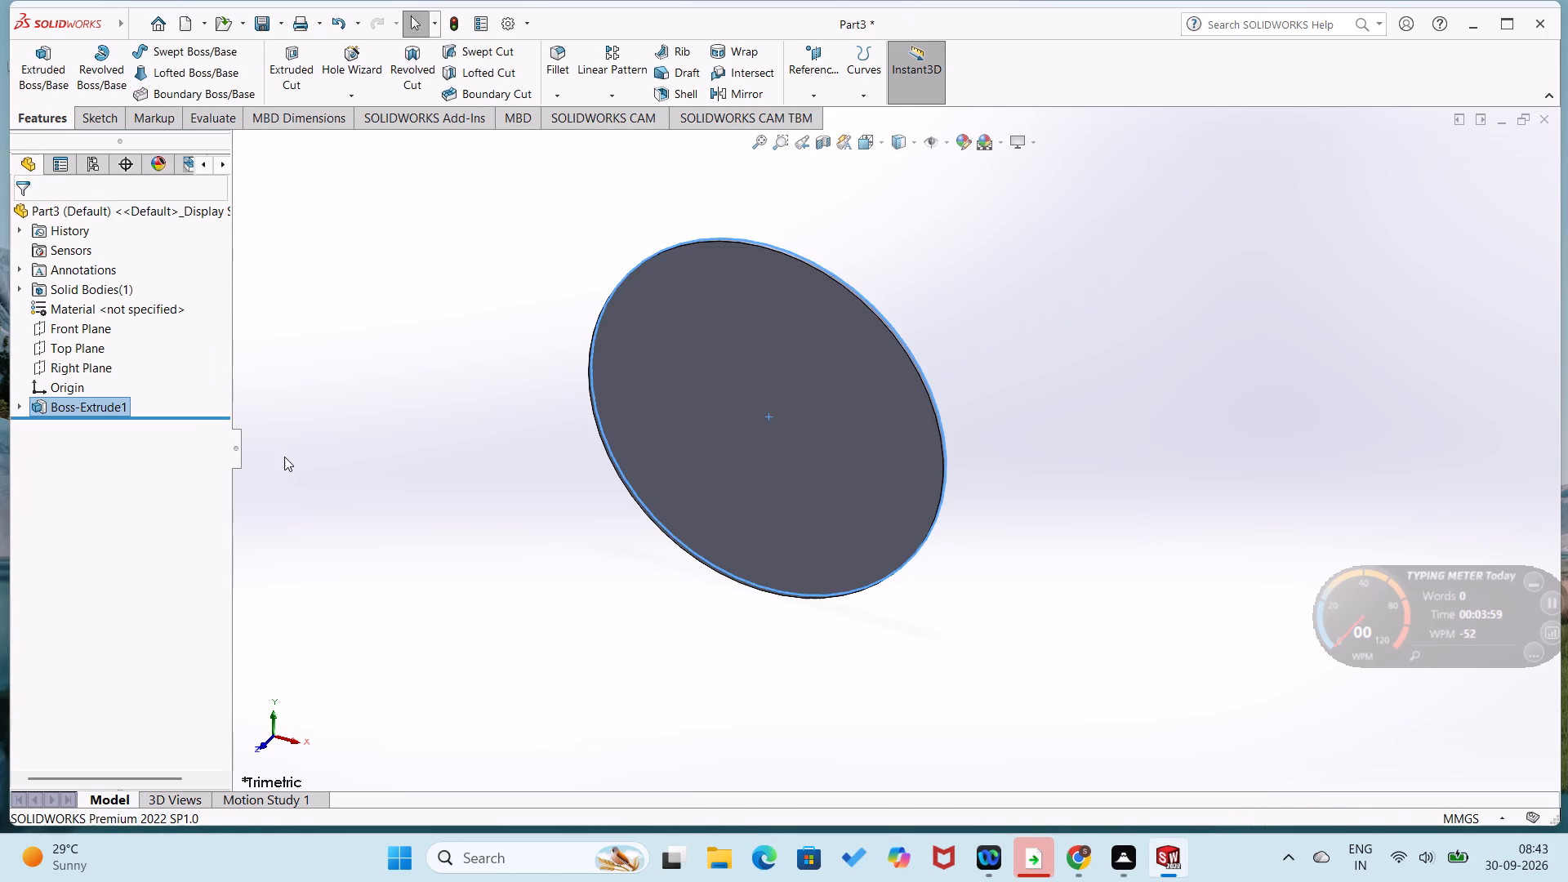
click(286, 457)
Sketch two circles on the disc's front face, about 14 and 17 mm in diameter, level with the origin and on opposite sides of it.
right_click(666, 388)
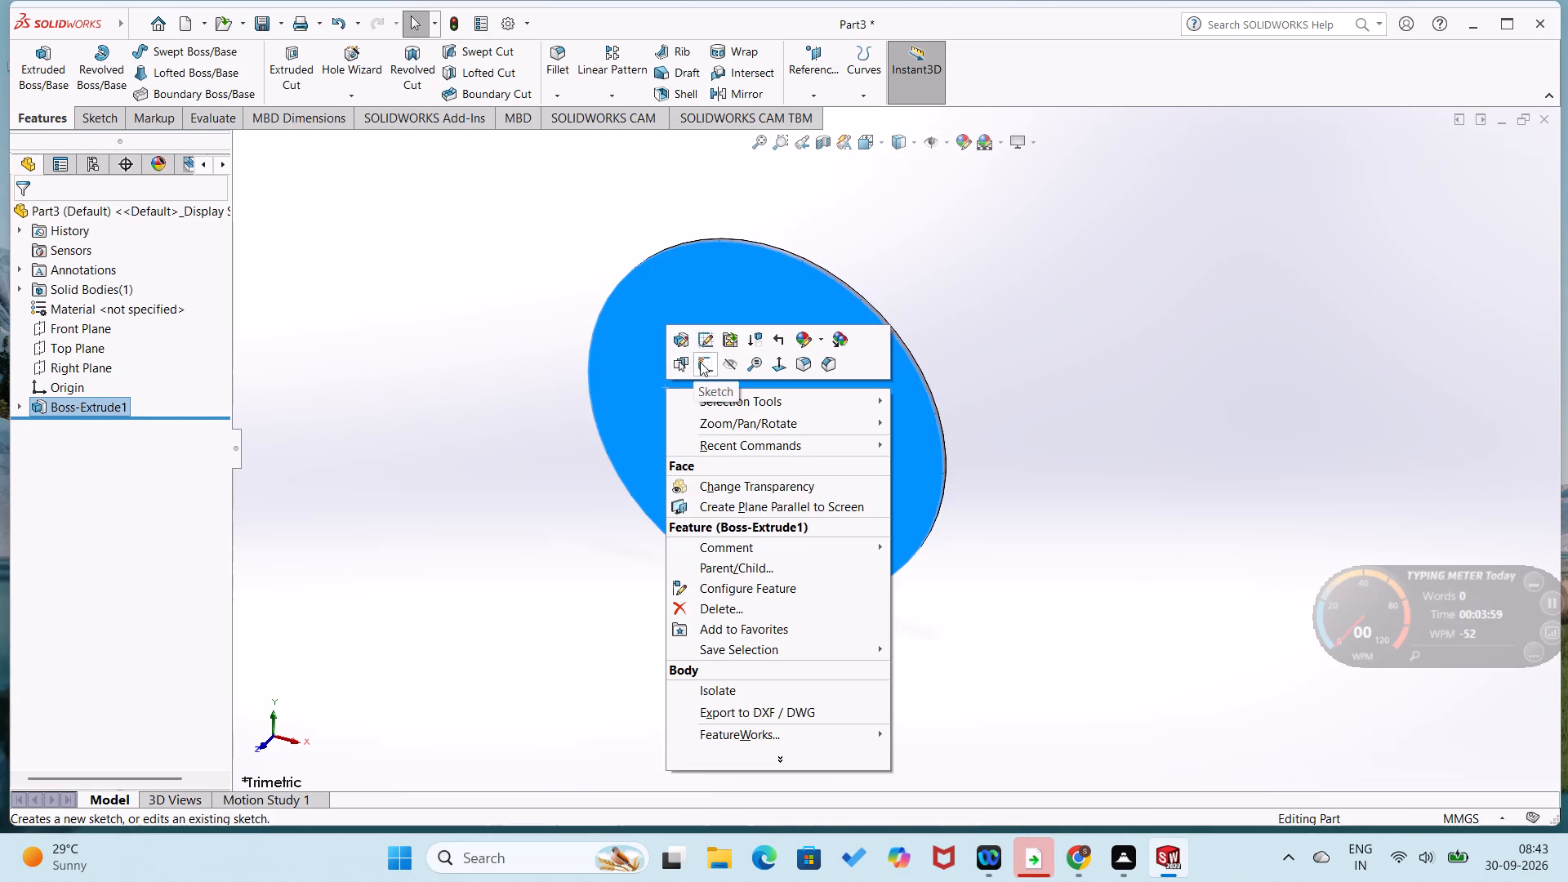
click(700, 362)
right_drag(535, 544, 602, 510)
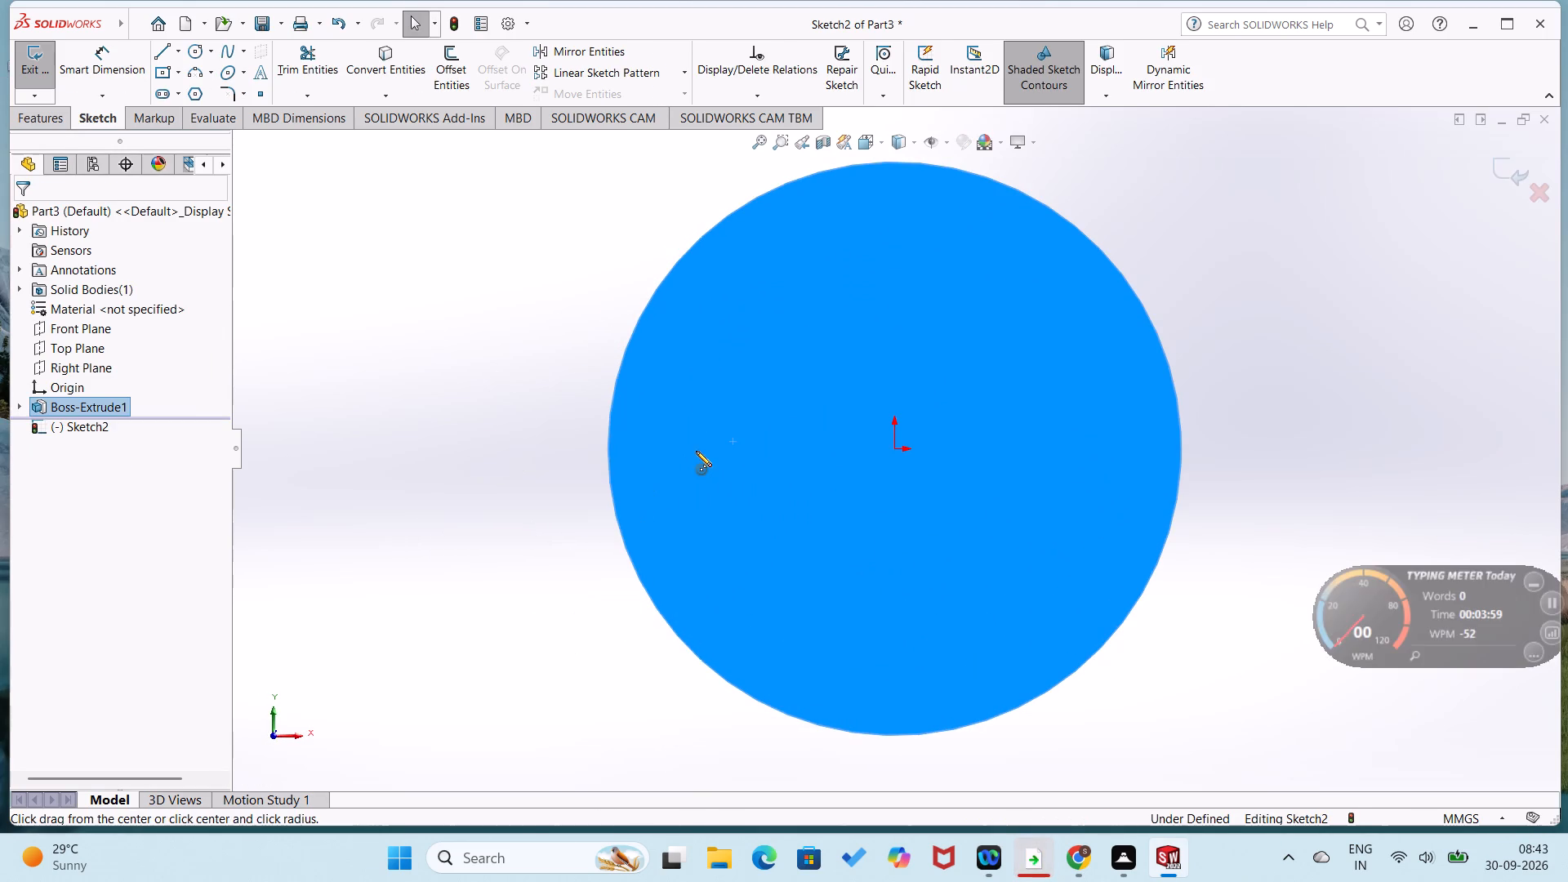
click(1048, 445)
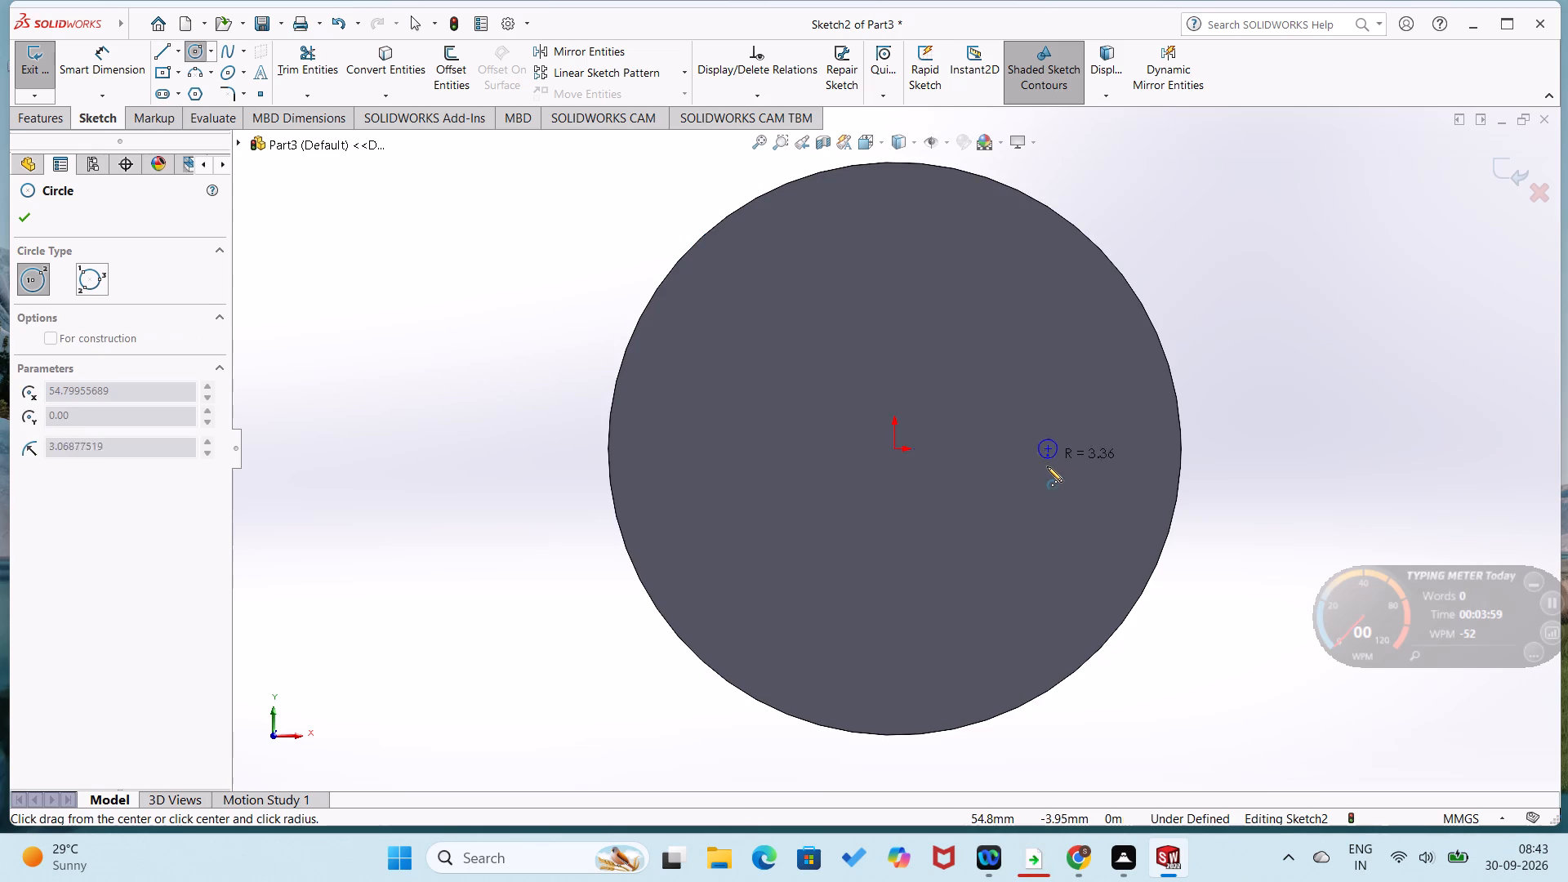
click(1046, 469)
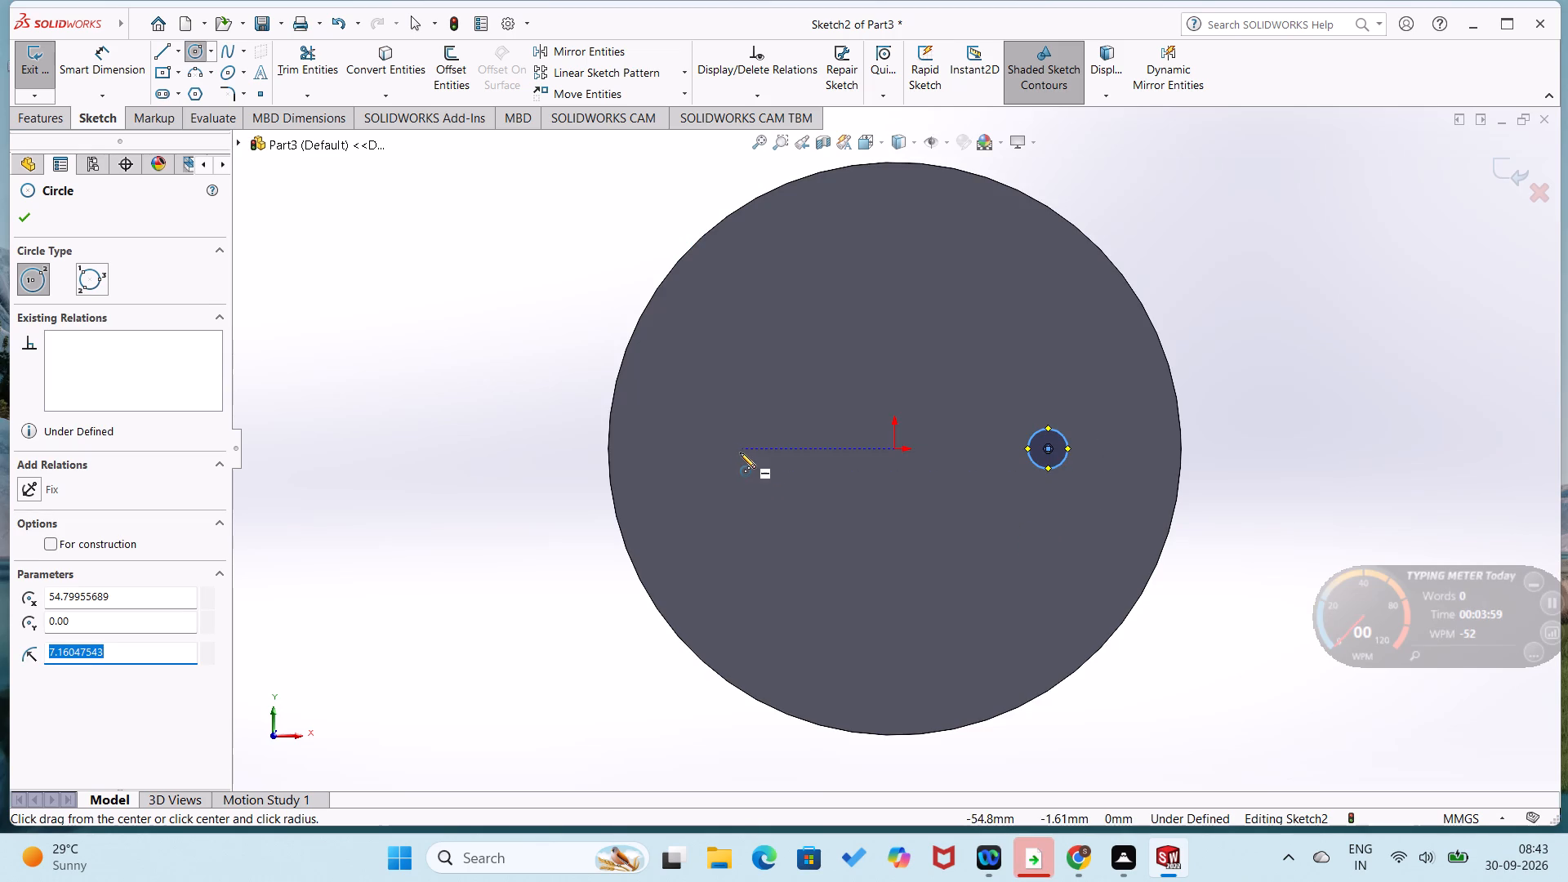
click(733, 448)
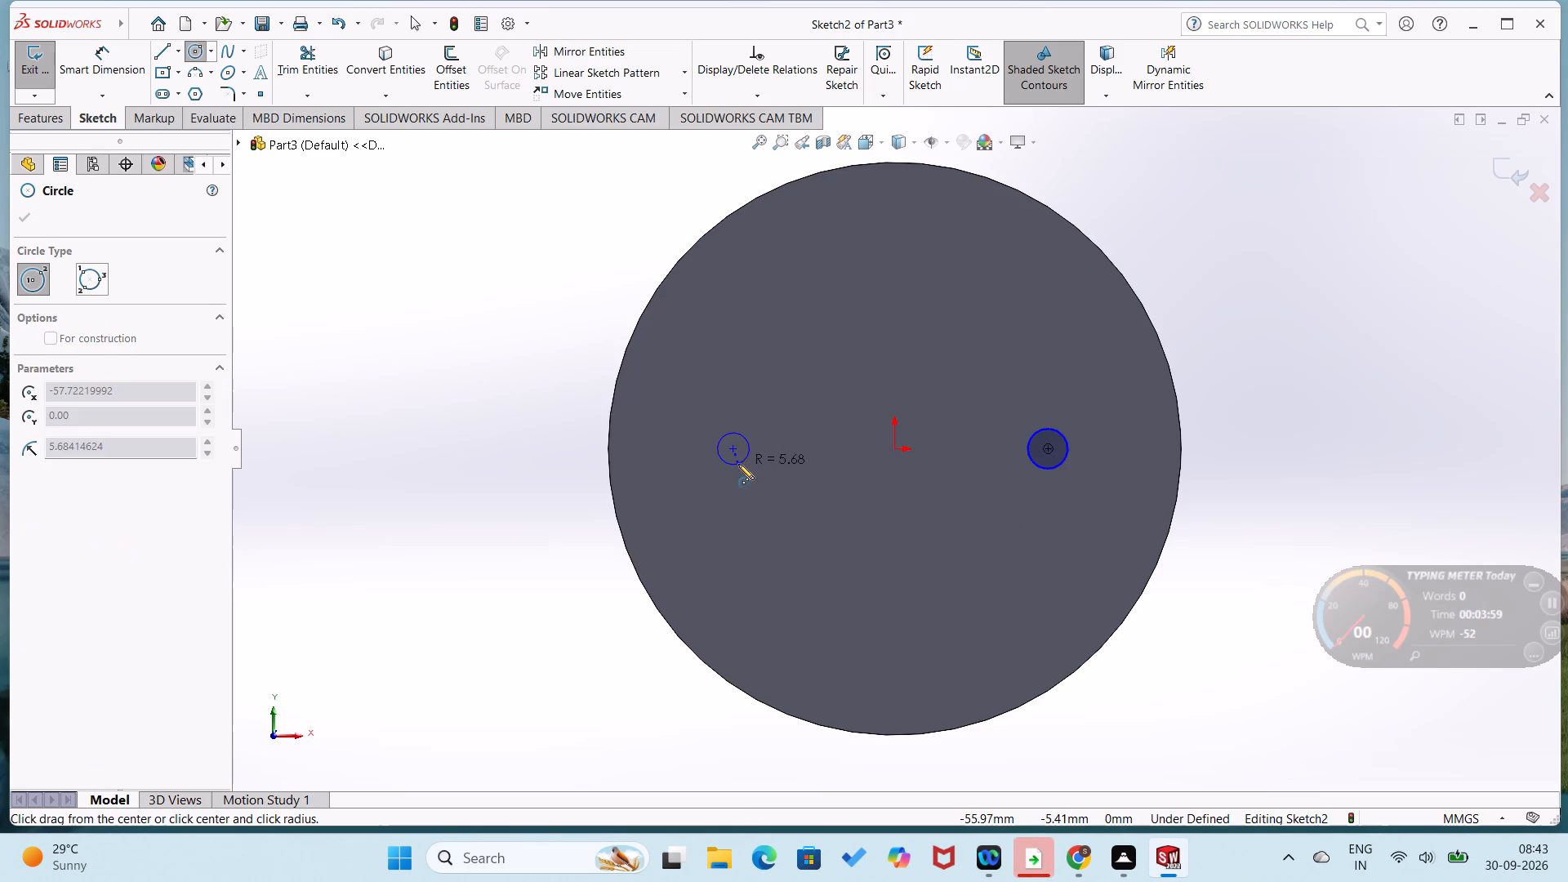
click(735, 473)
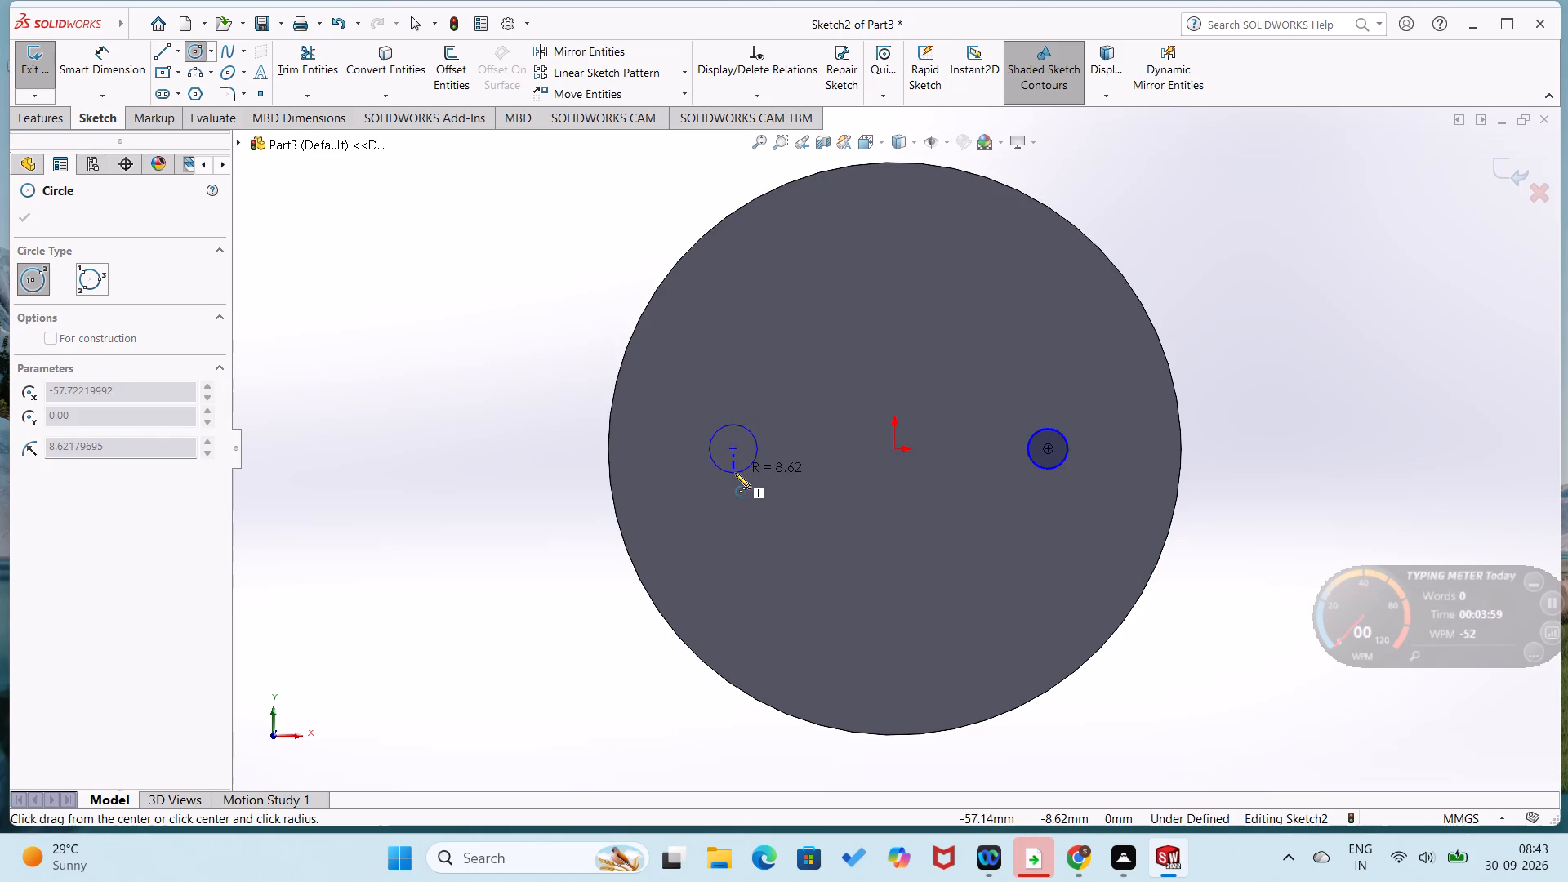
Dimension both small circles with a diameter of 12 mm.
right_drag(717, 541, 751, 437)
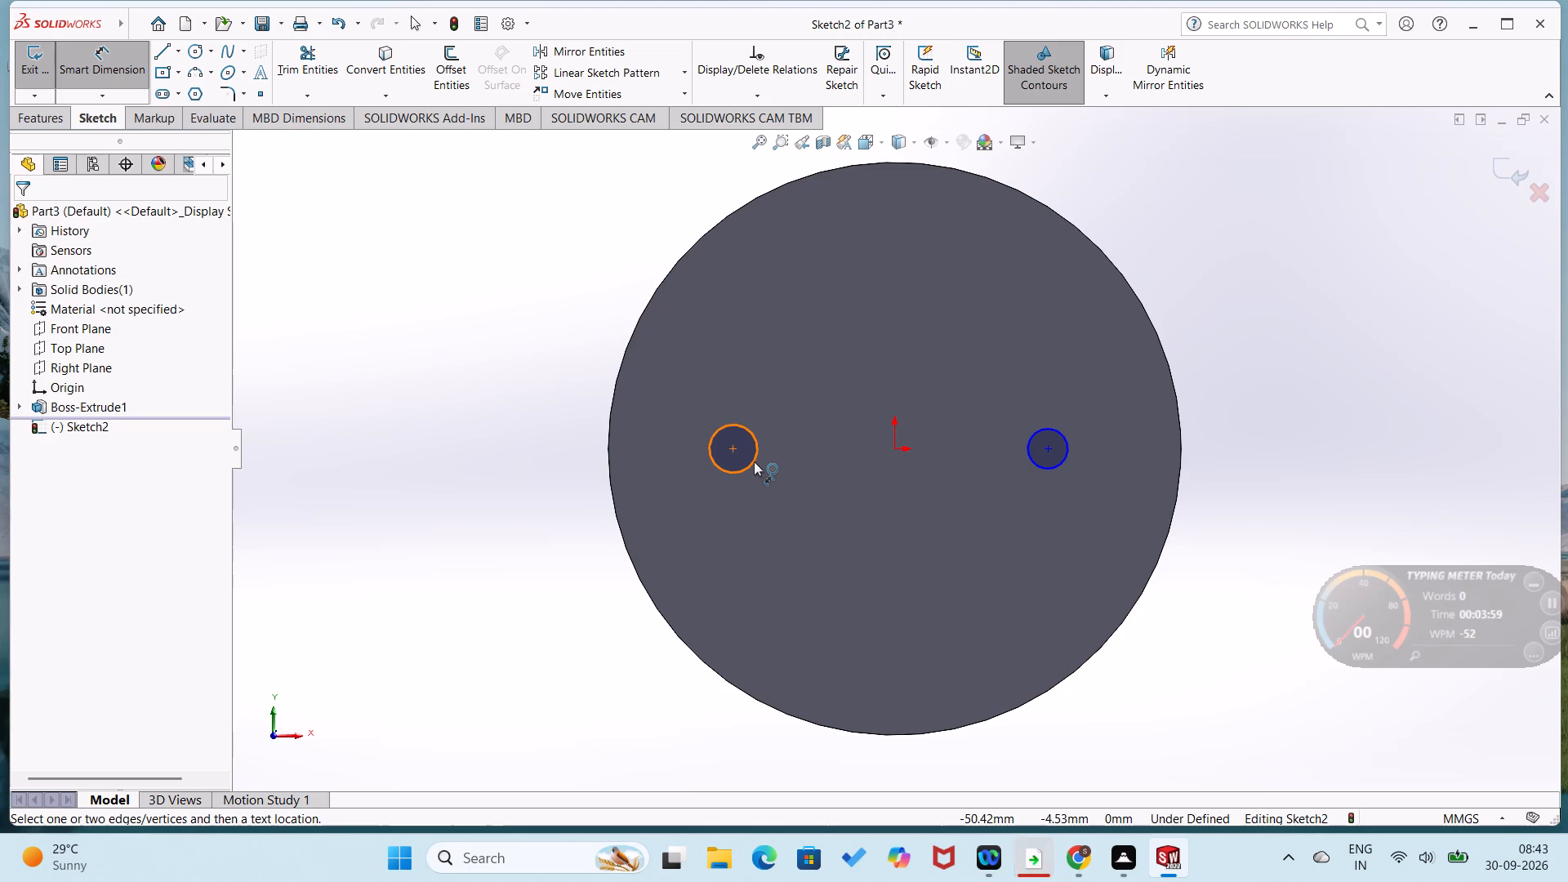
click(754, 461)
click(769, 512)
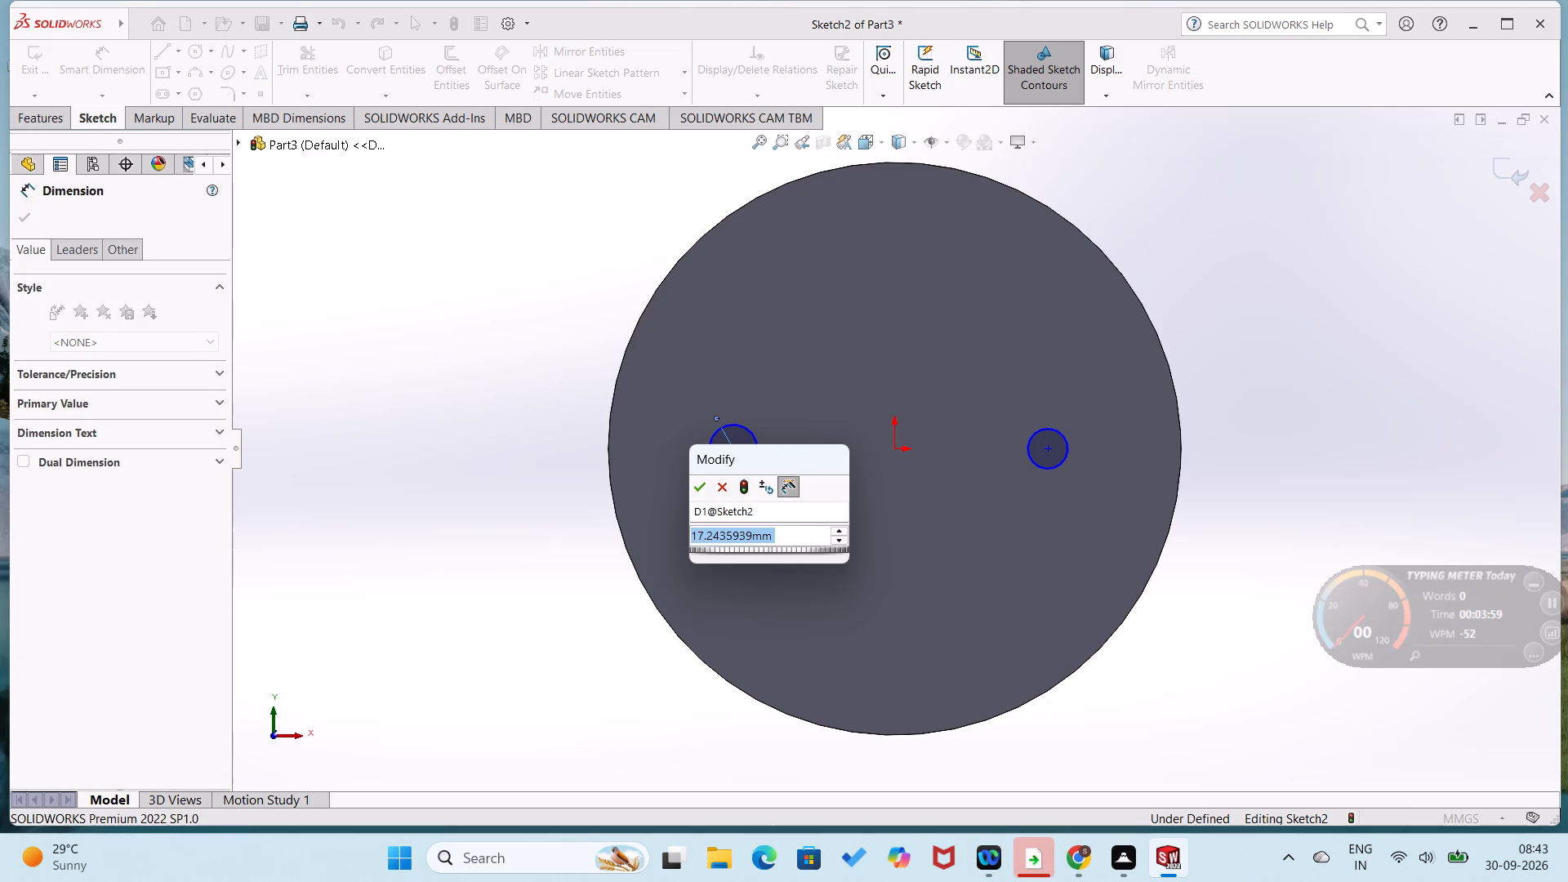
text(12)
key(Return)
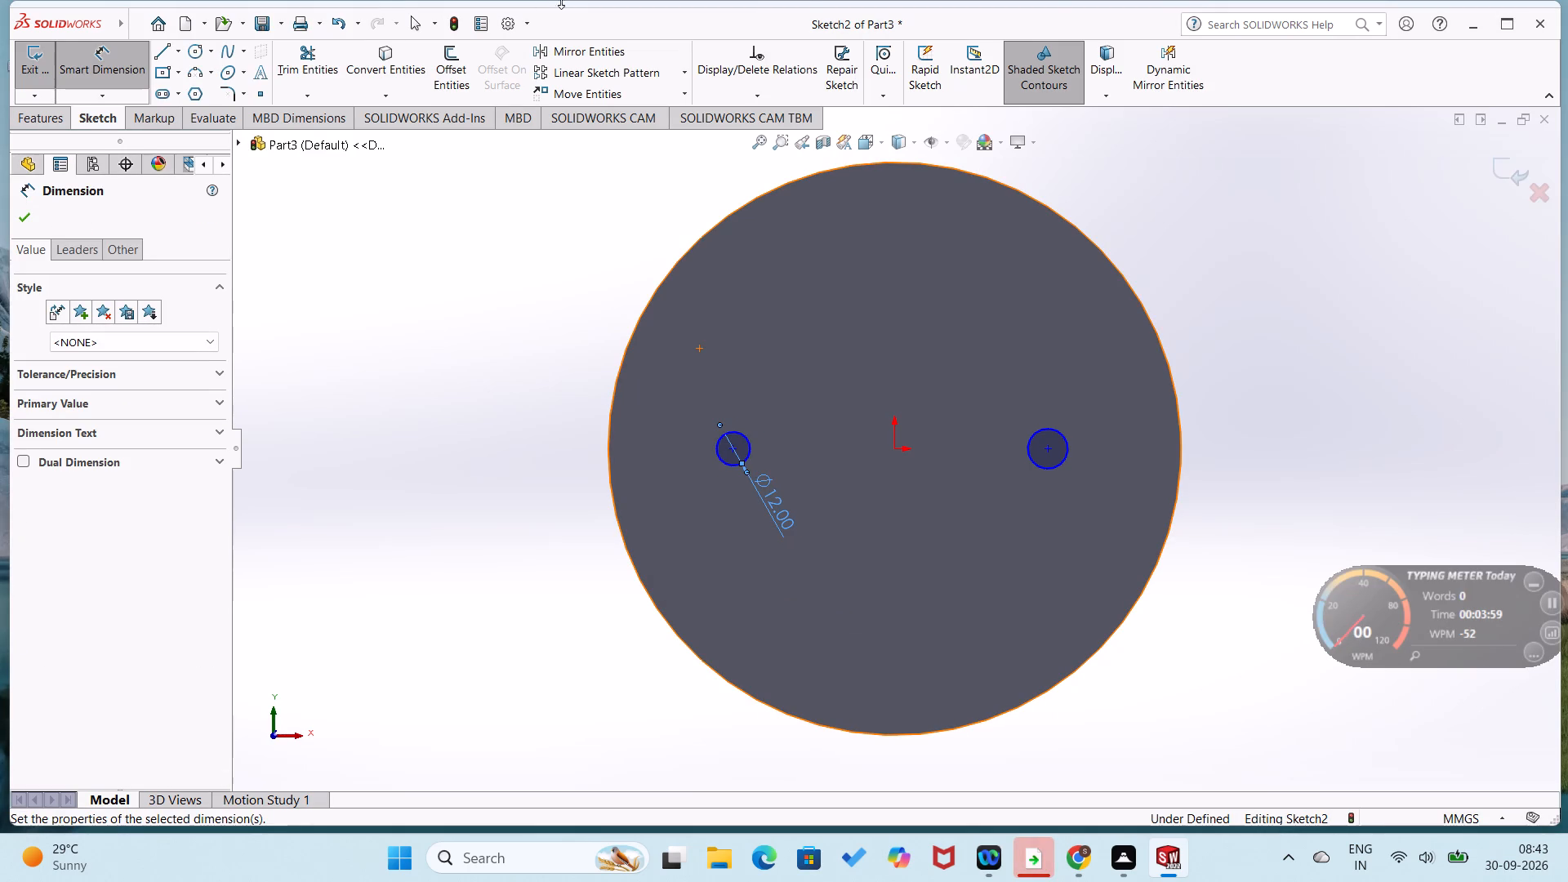
click(1049, 428)
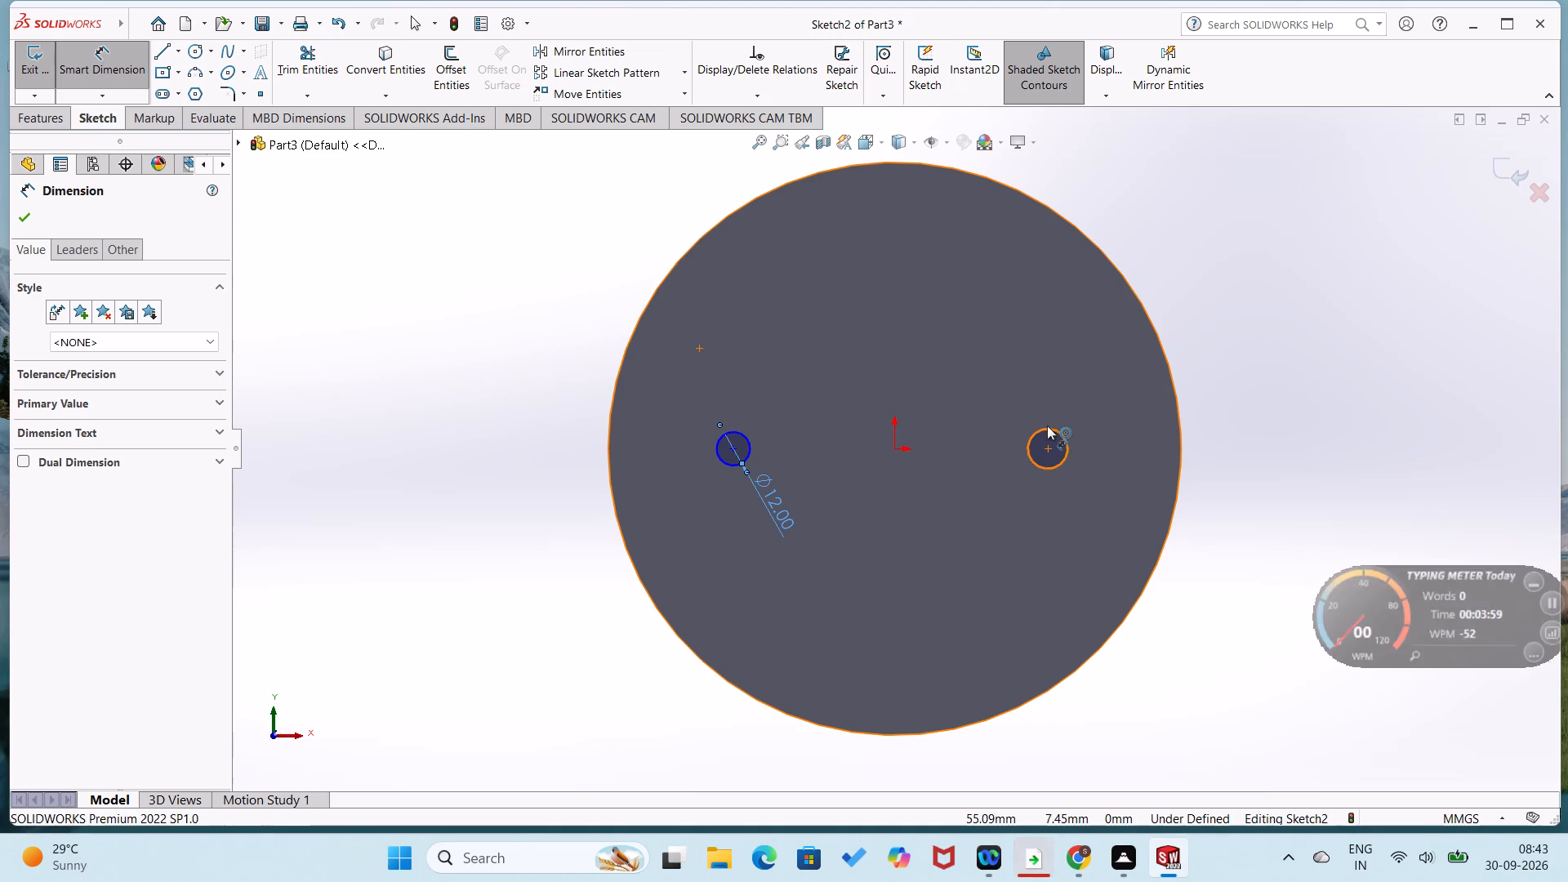
click(1045, 410)
text(12)
key(Return)
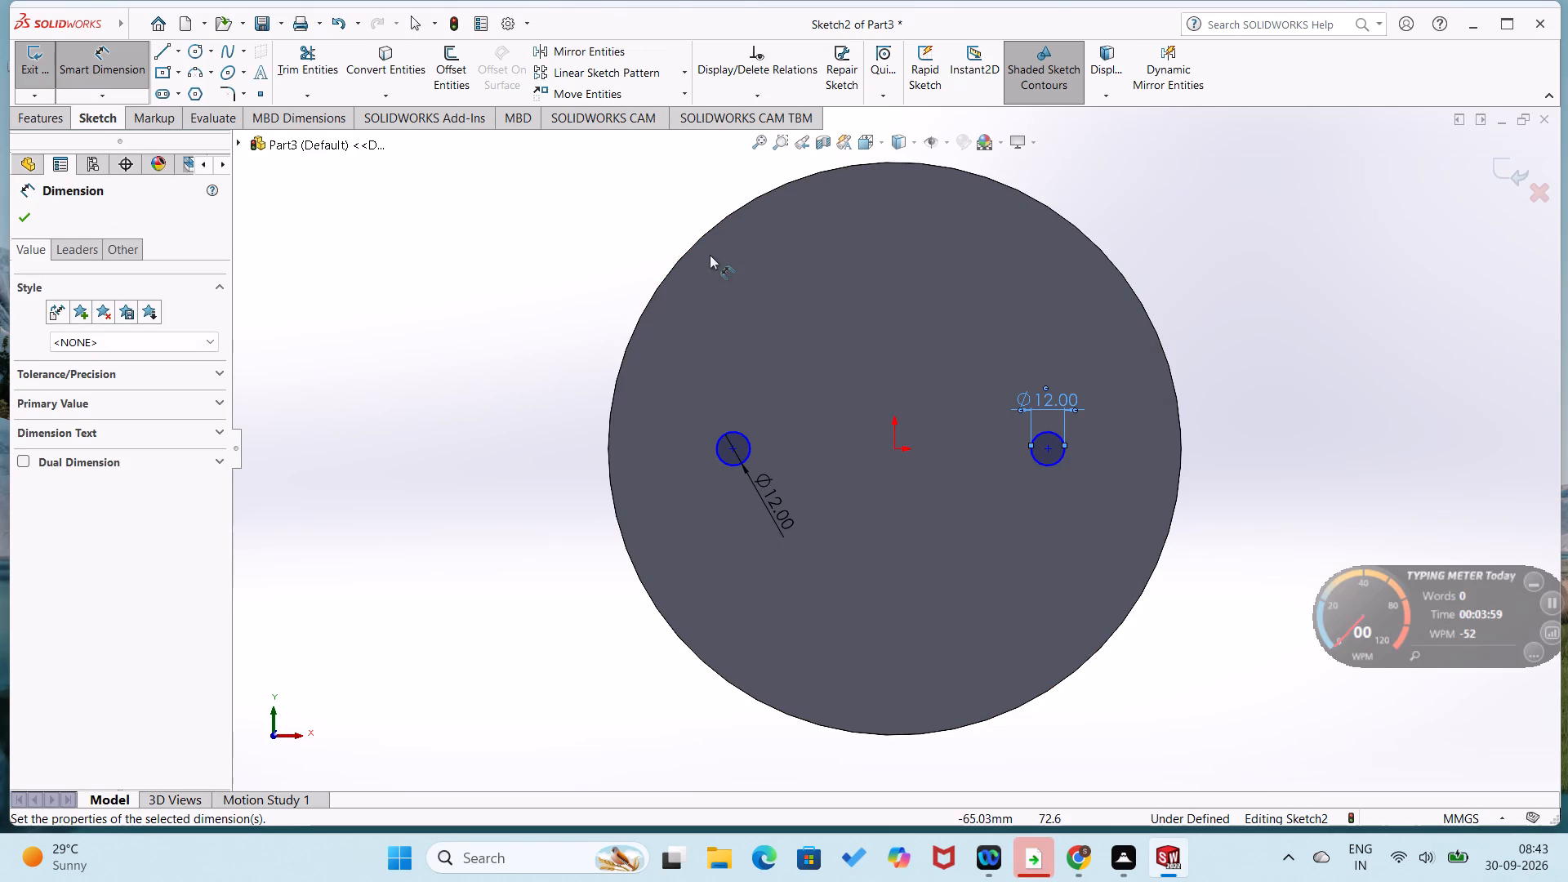
Dimension the centre-to-centre distance between the two small circles as 100 mm.
click(730, 451)
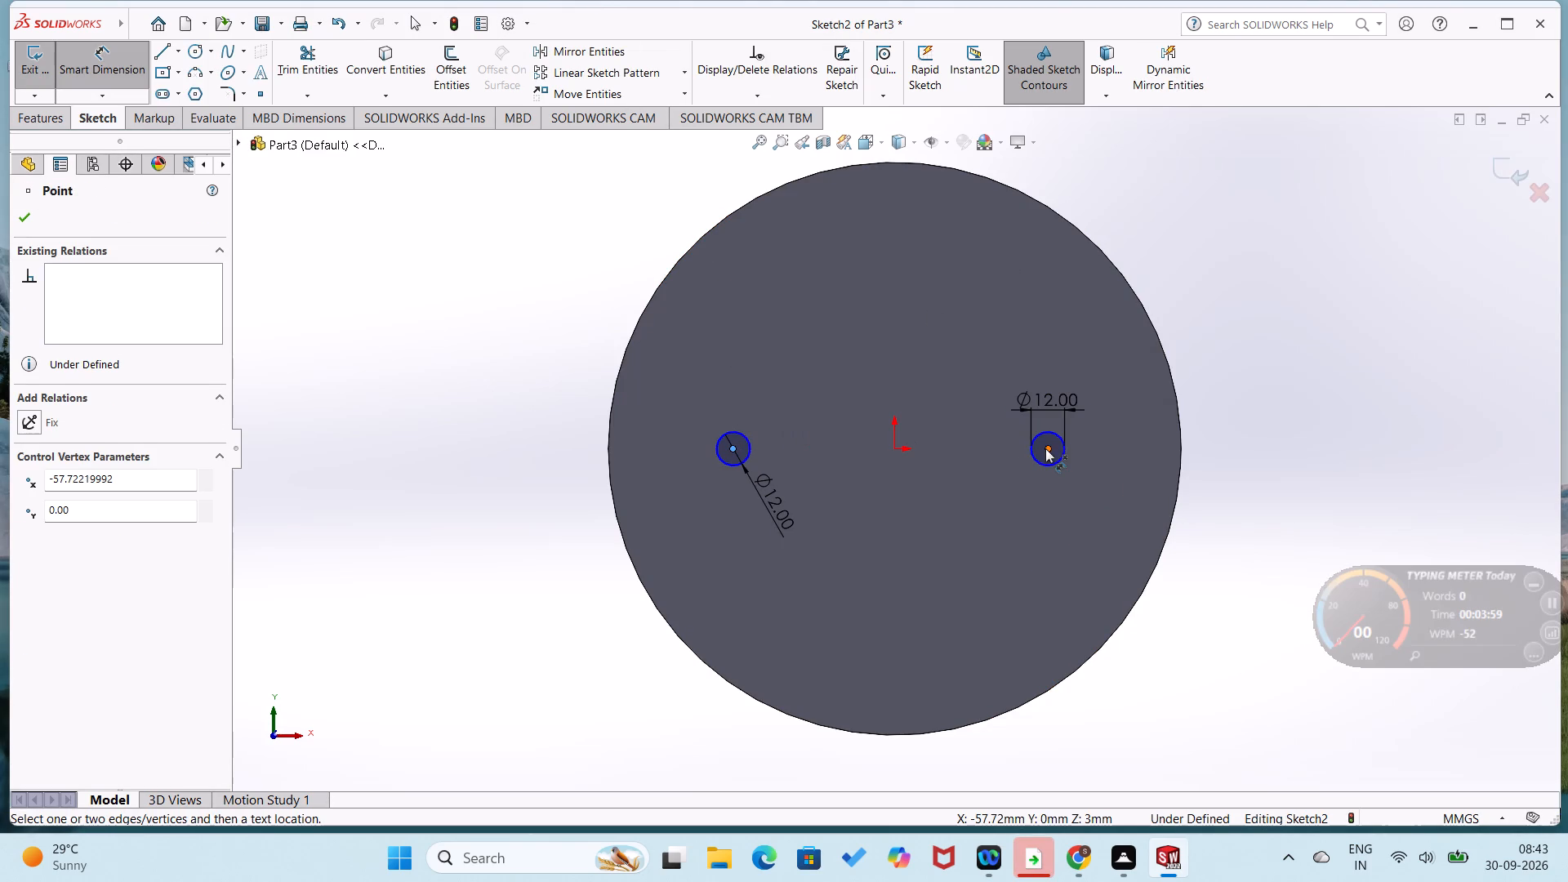
drag(1045, 449, 1040, 442)
click(967, 370)
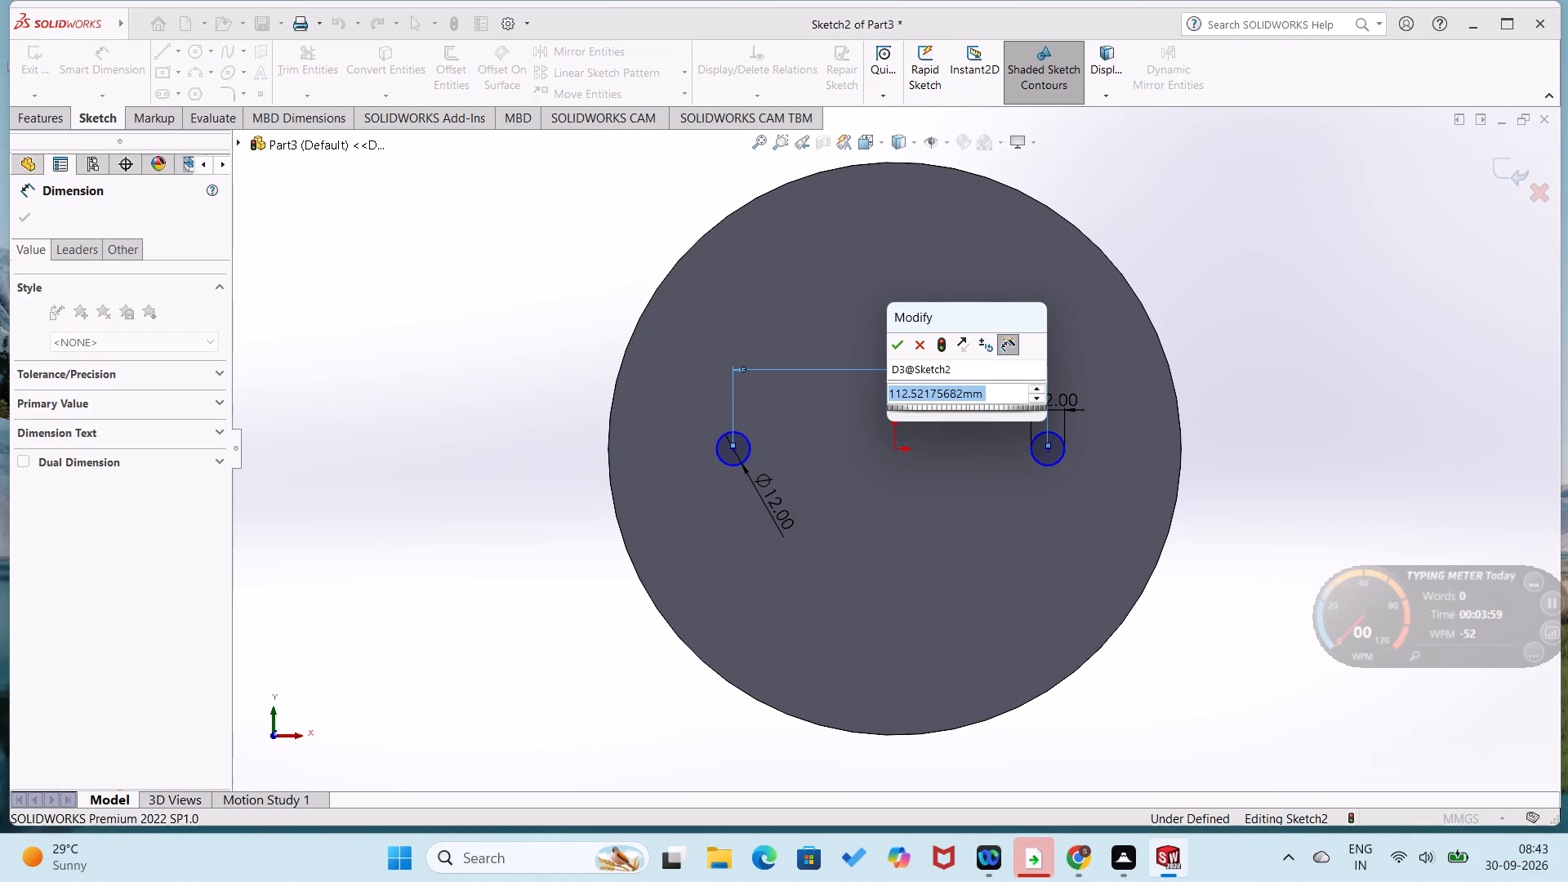
text(100)
key(Return)
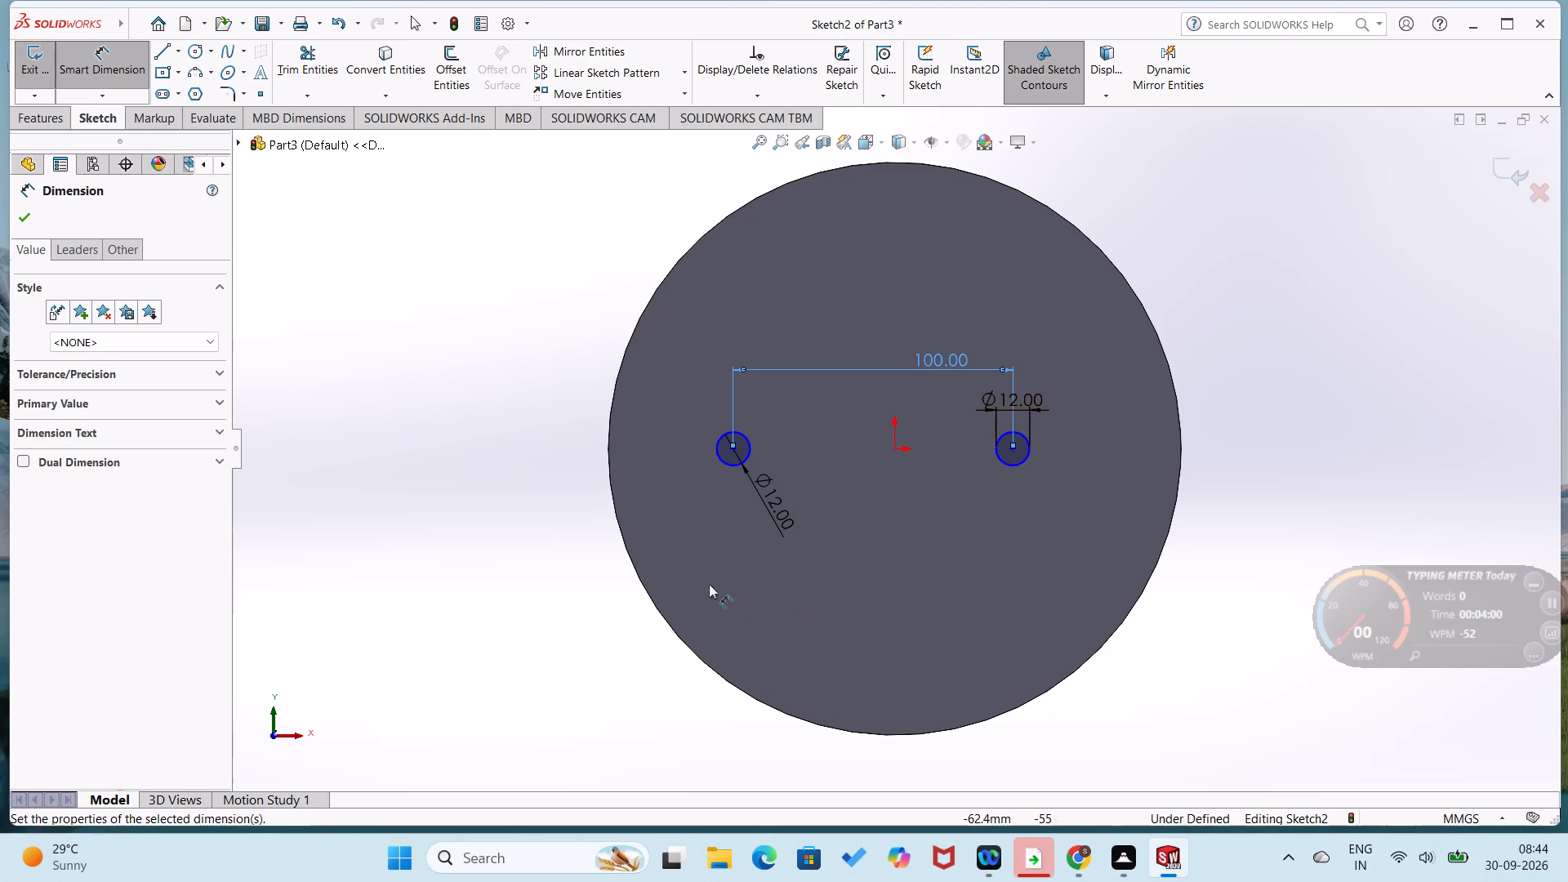
click(599, 628)
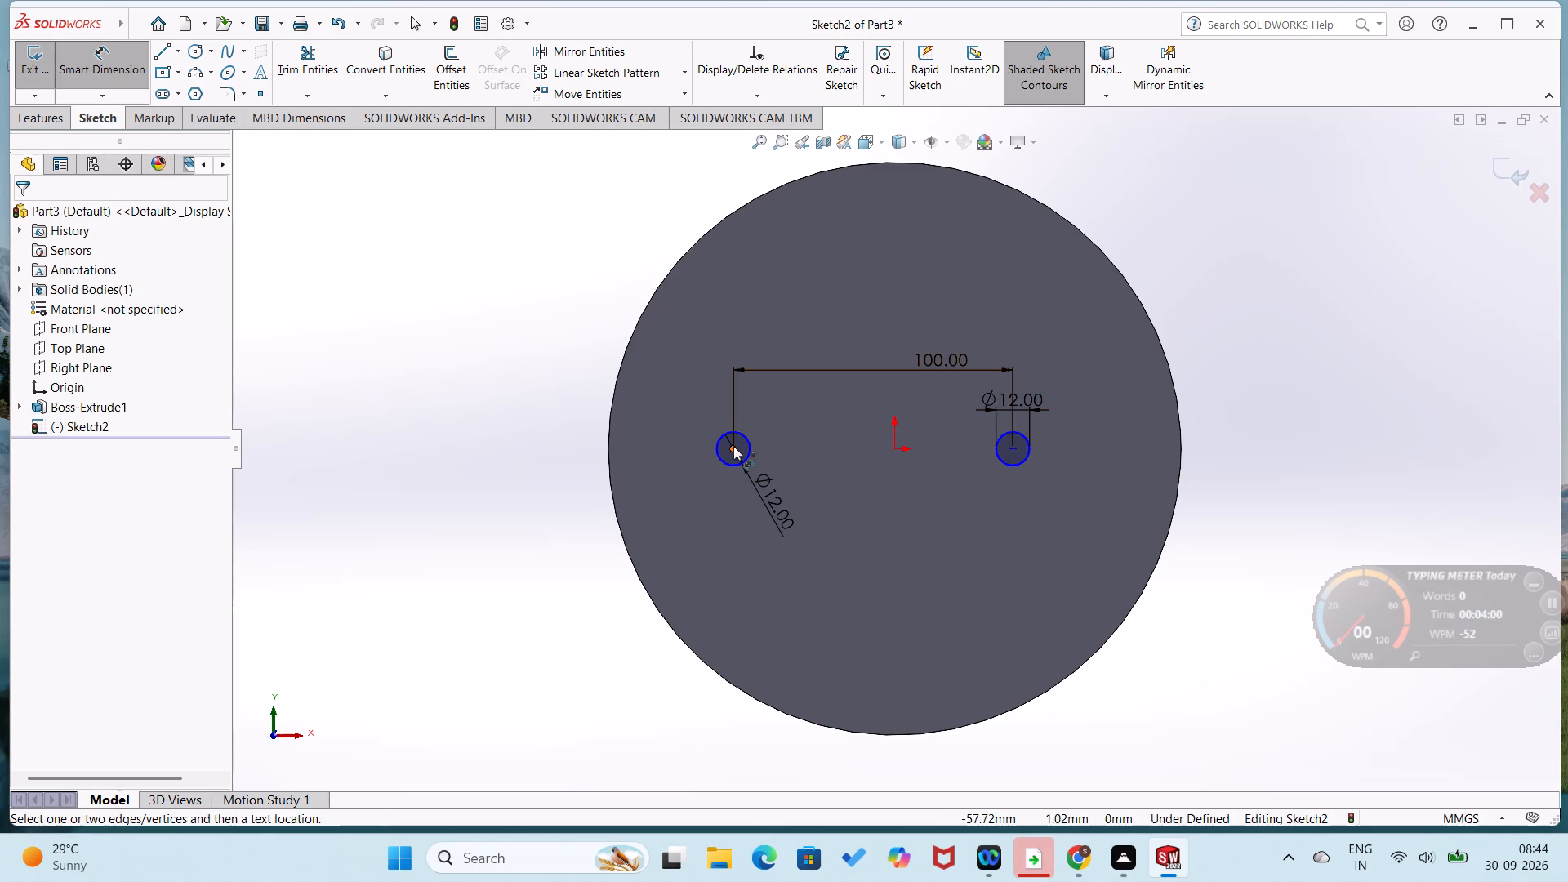
Add a Horizontal relation between the centre points of the two small circles.
click(733, 446)
key(Escape)
key(Escape)
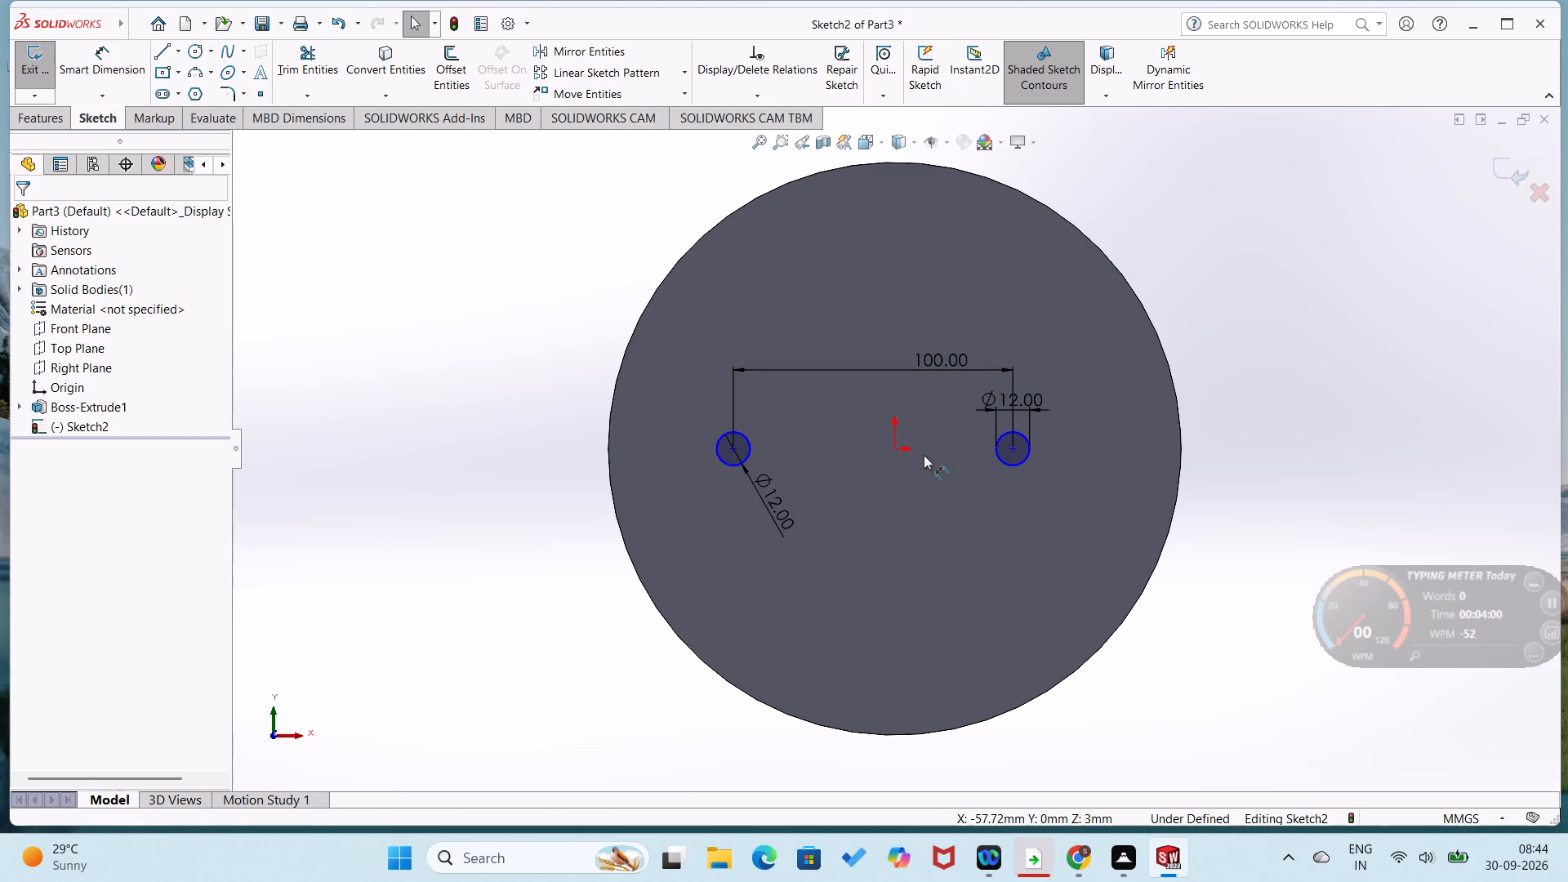
drag(733, 448, 739, 458)
ctrl+click(1015, 449)
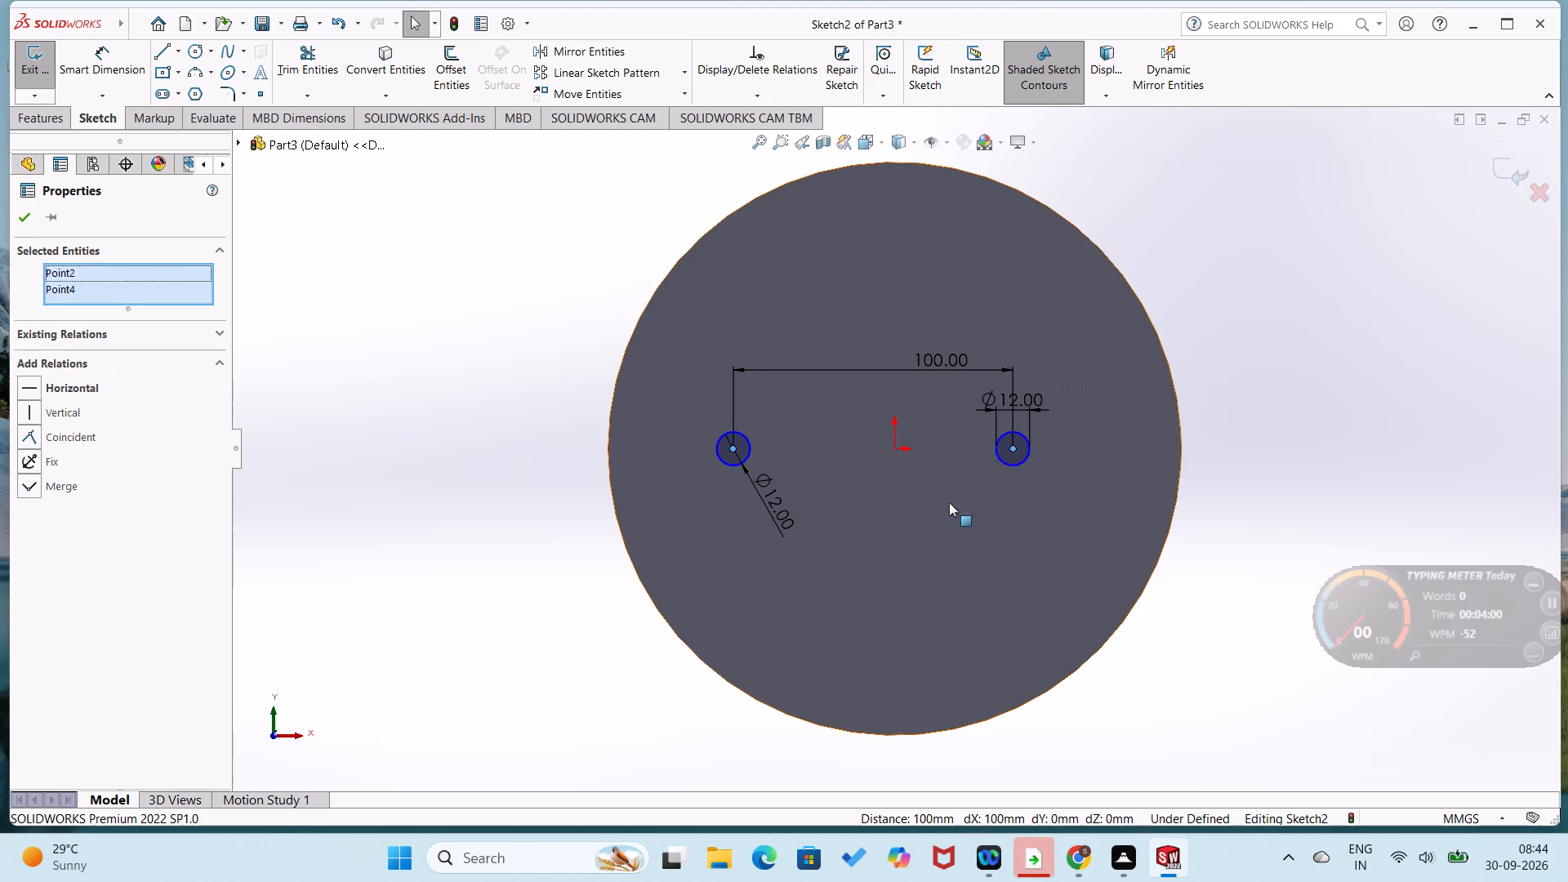
click(29, 388)
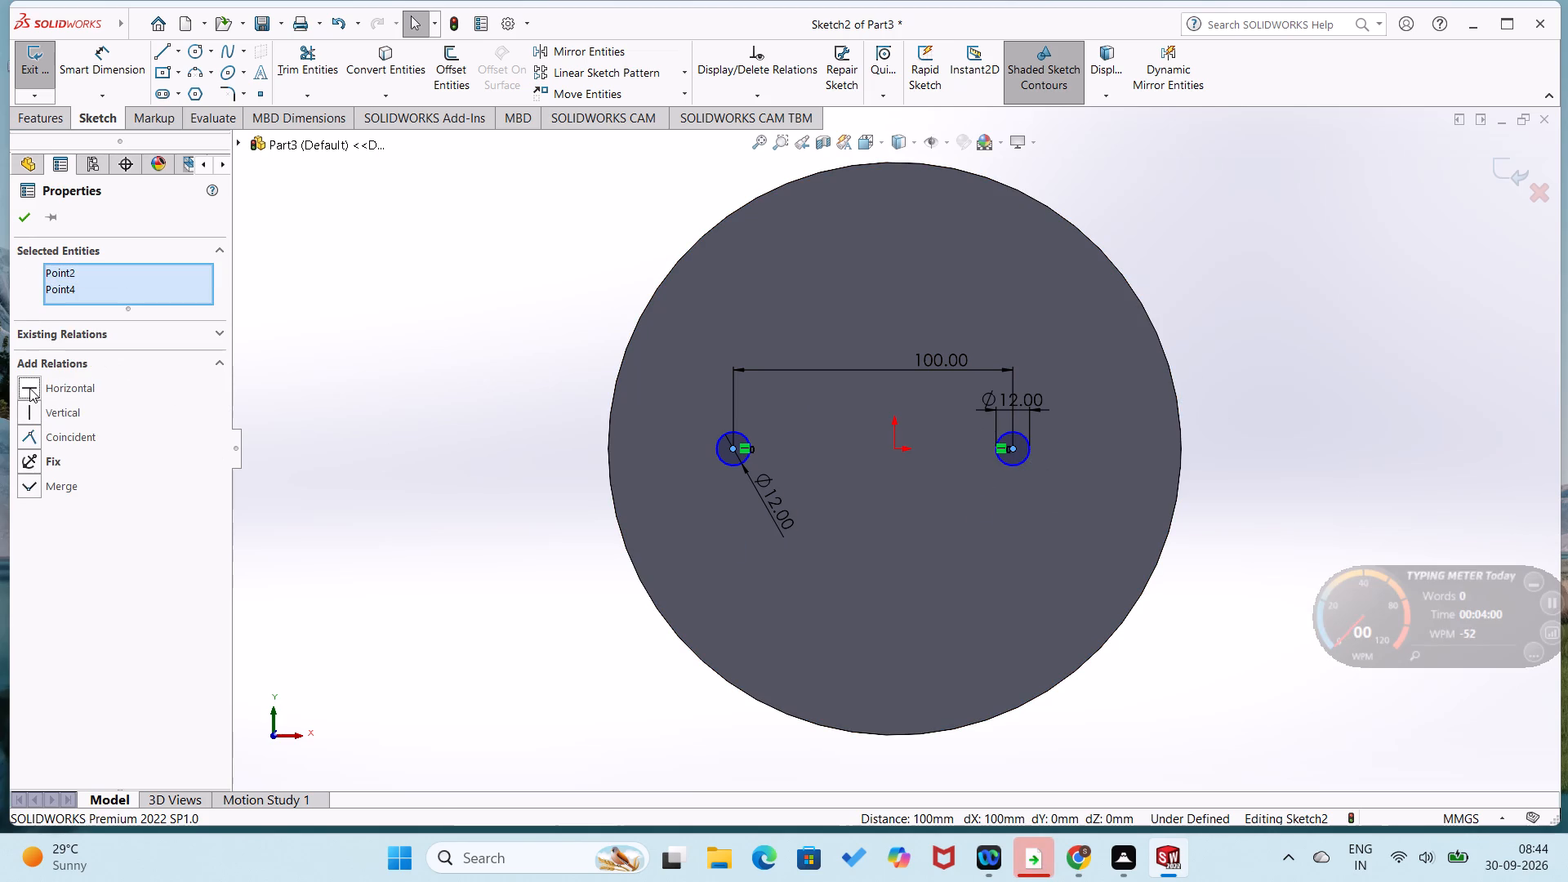
click(14, 225)
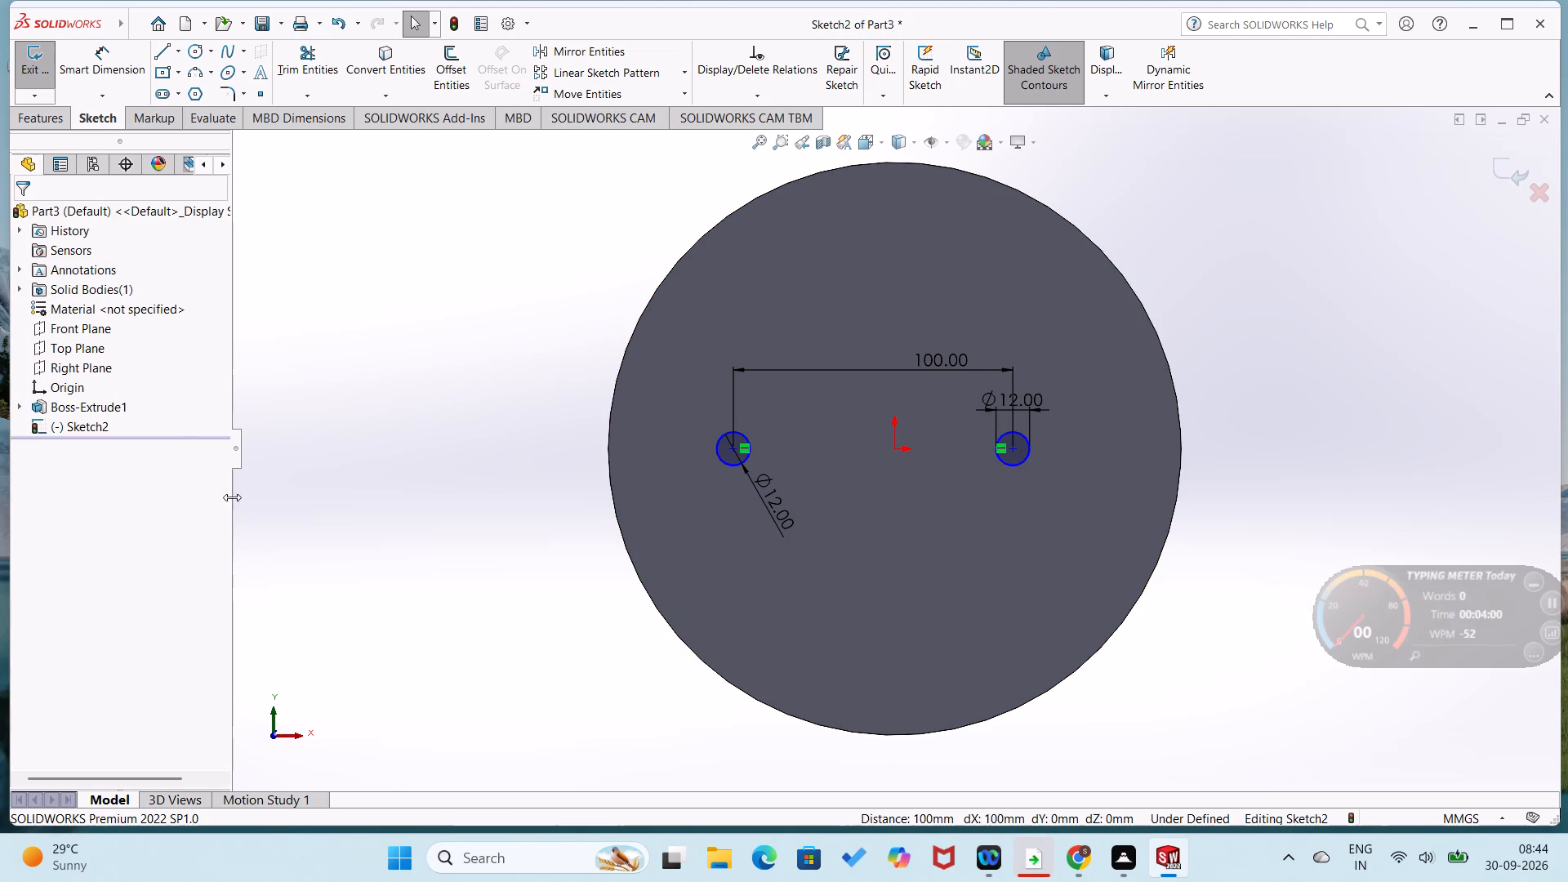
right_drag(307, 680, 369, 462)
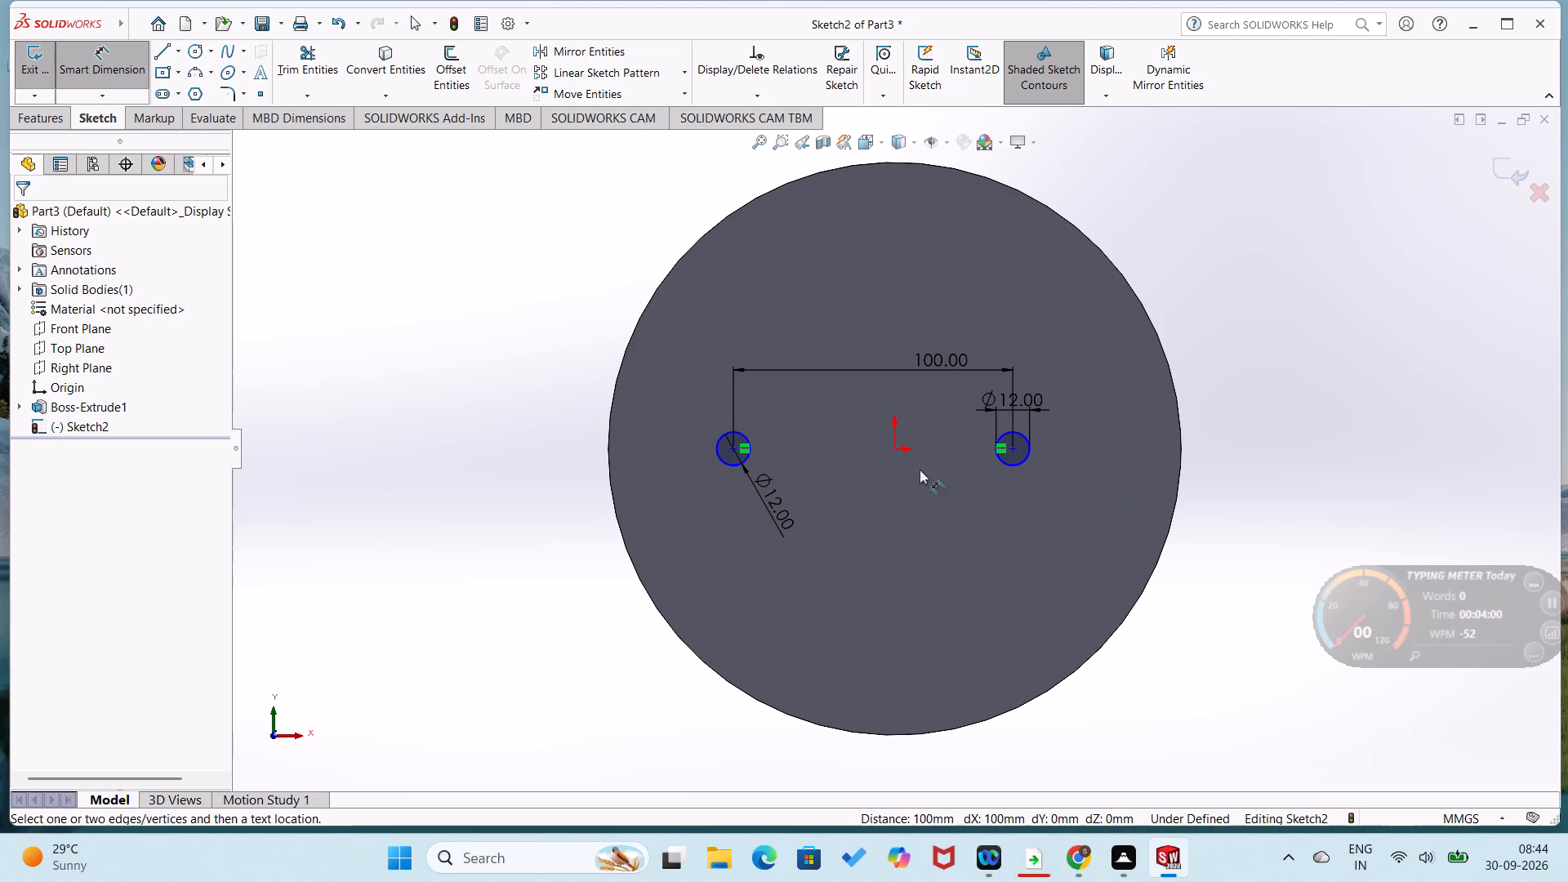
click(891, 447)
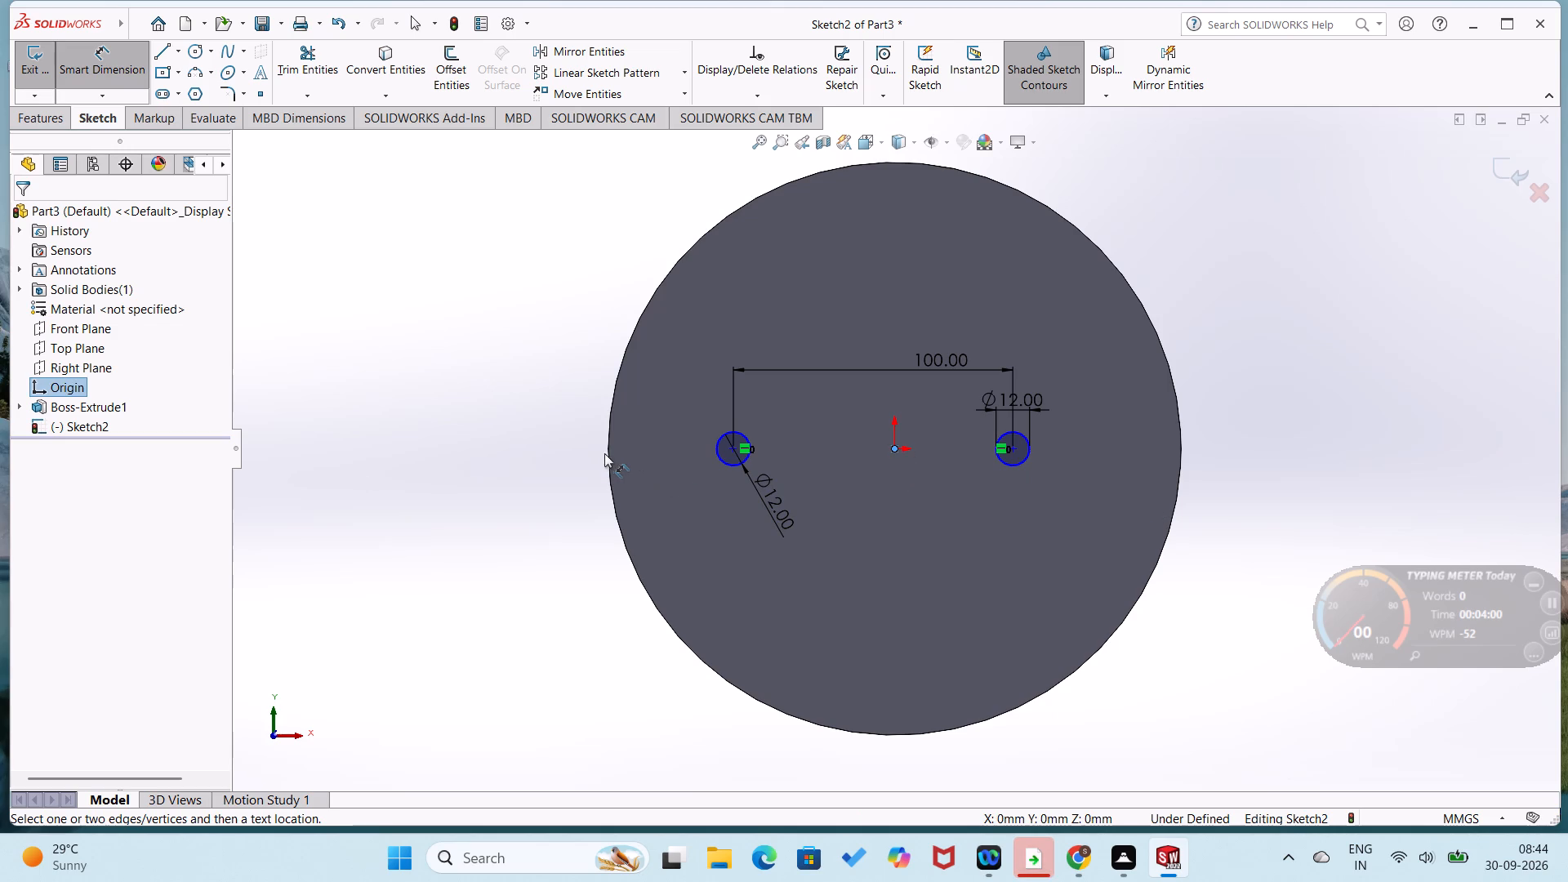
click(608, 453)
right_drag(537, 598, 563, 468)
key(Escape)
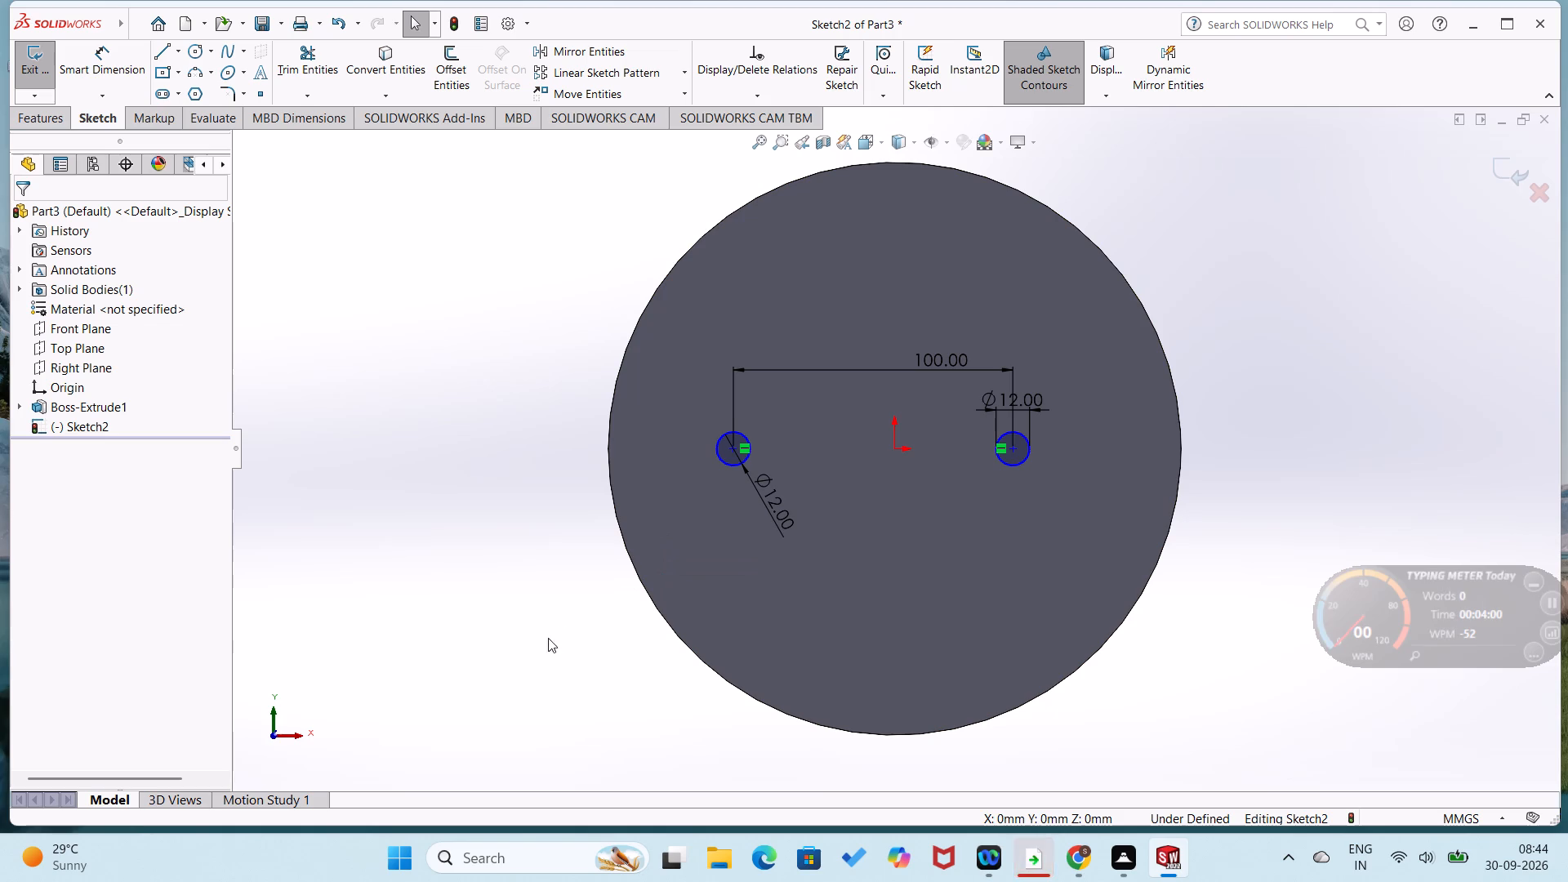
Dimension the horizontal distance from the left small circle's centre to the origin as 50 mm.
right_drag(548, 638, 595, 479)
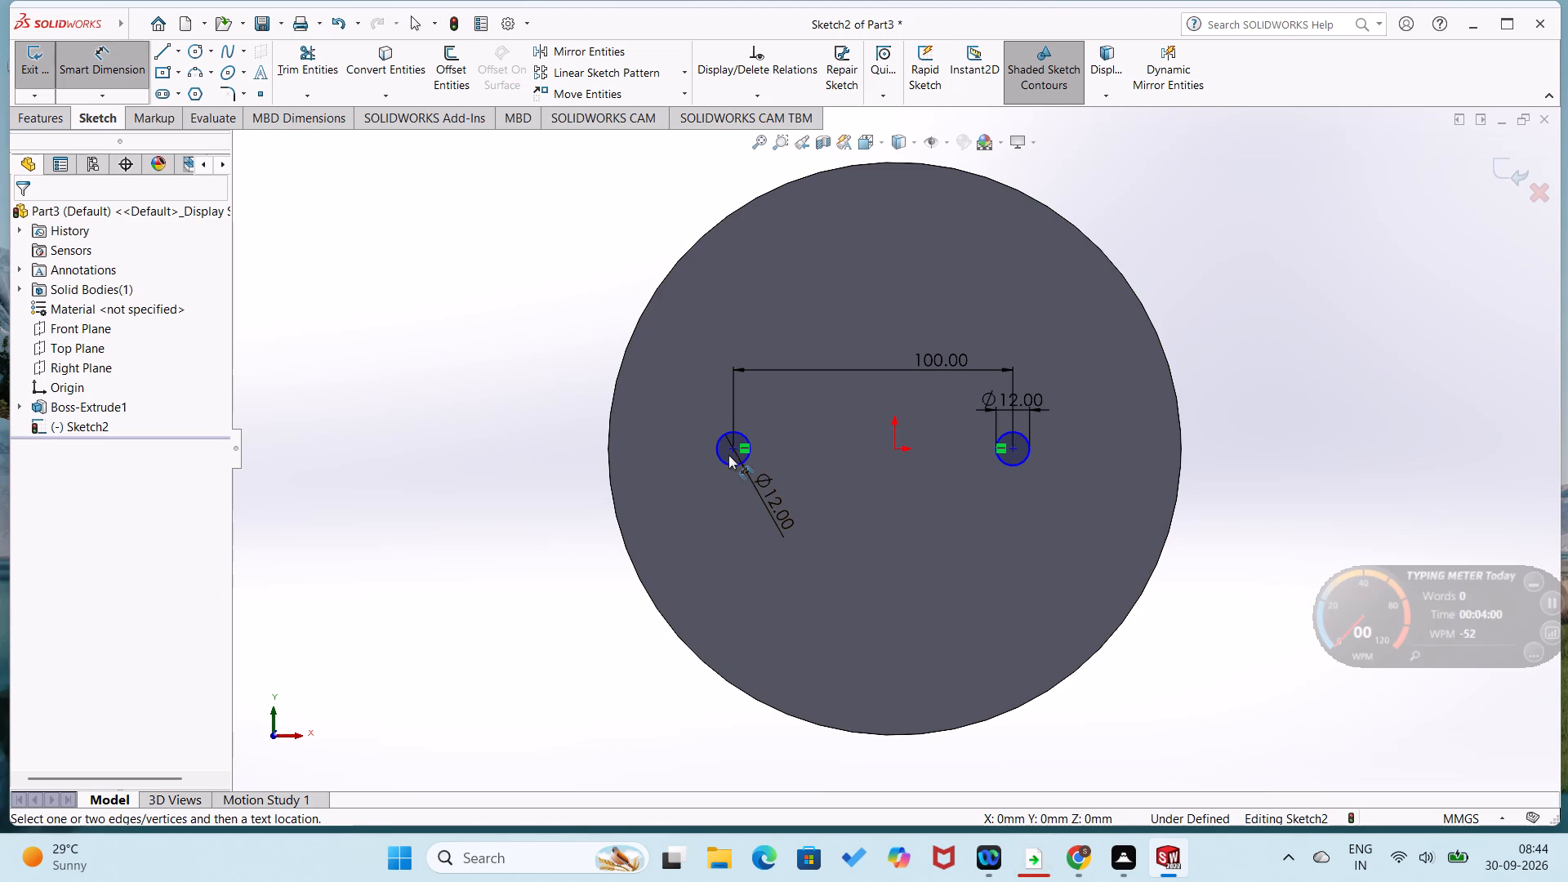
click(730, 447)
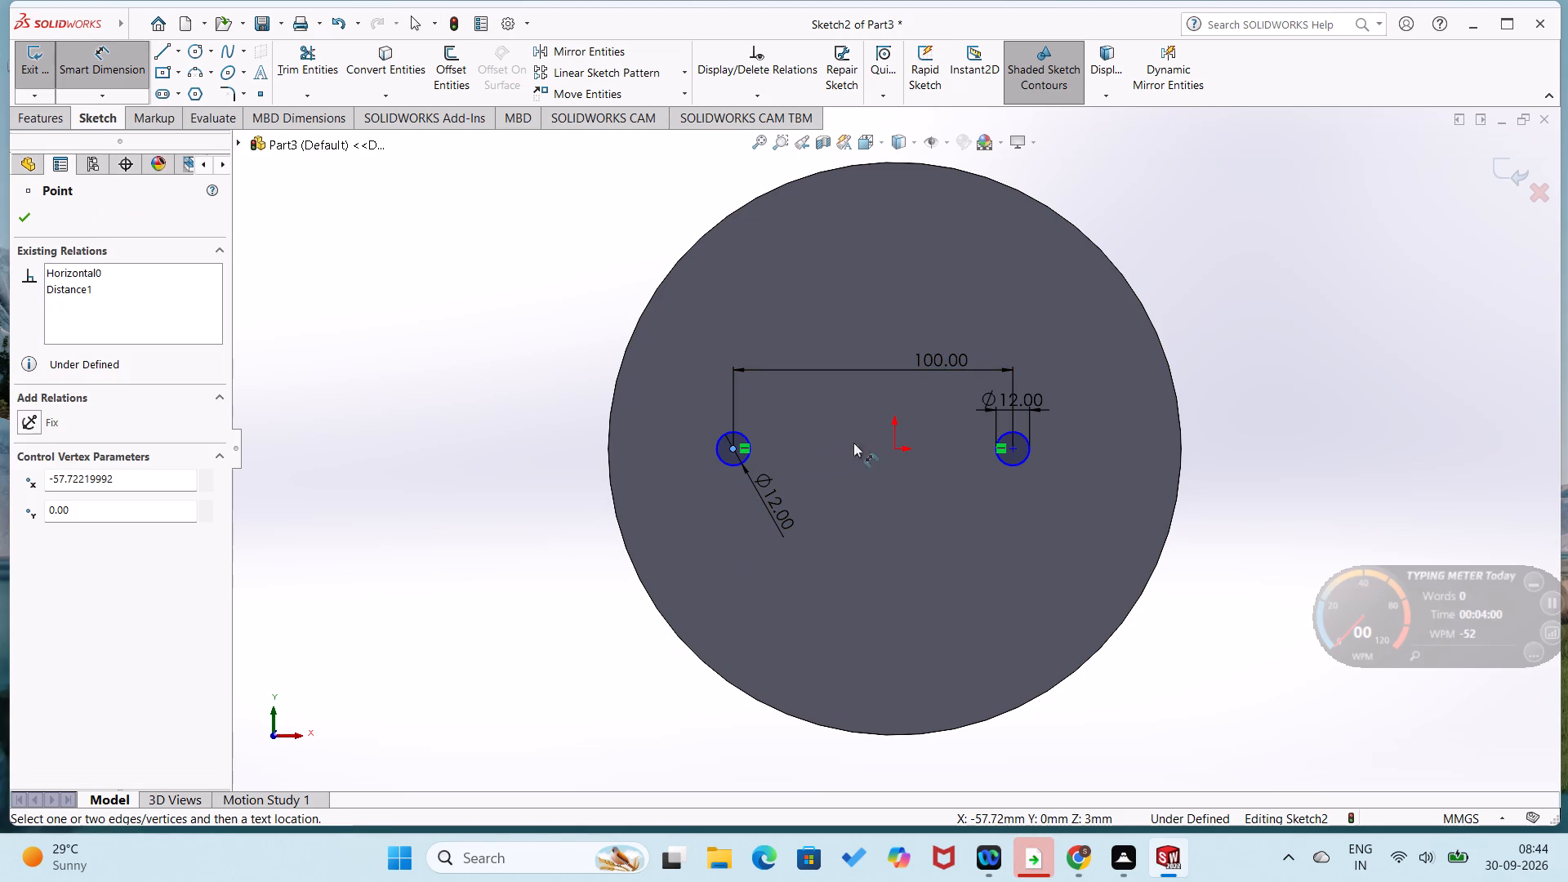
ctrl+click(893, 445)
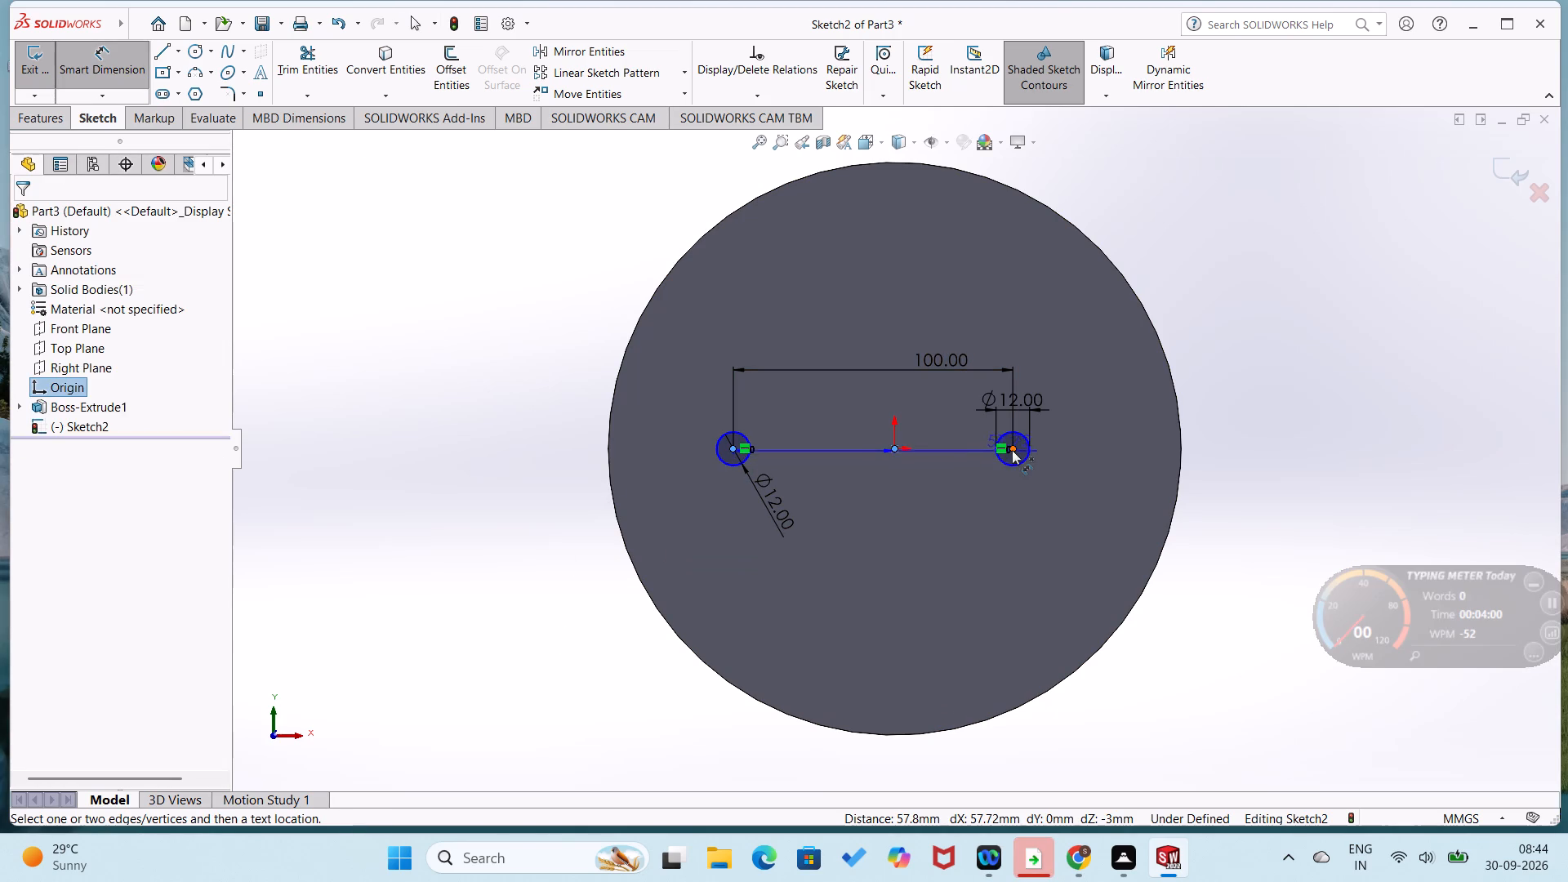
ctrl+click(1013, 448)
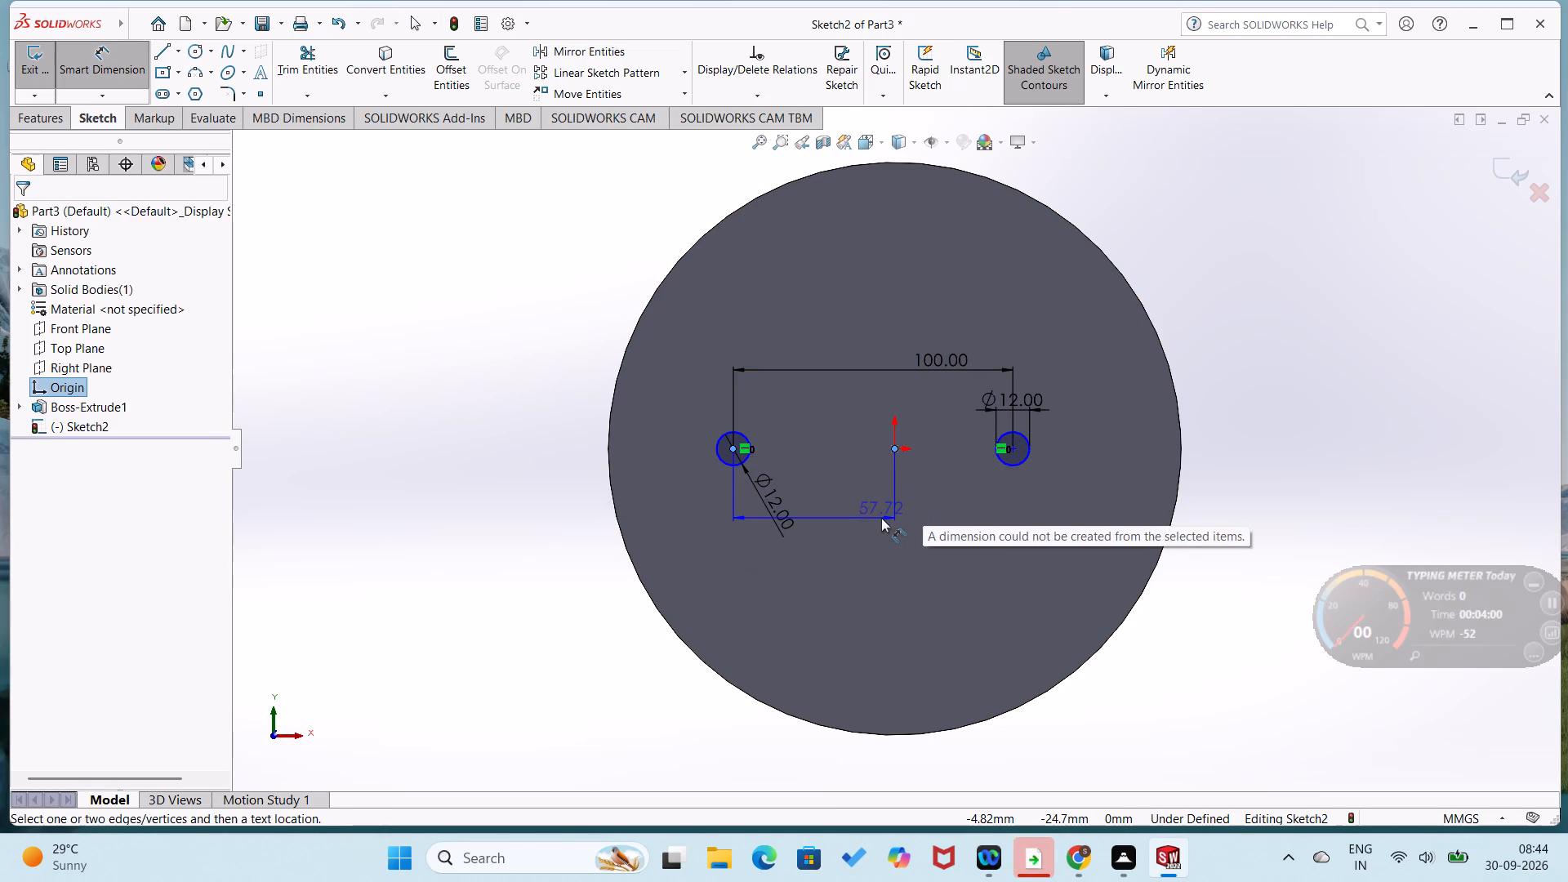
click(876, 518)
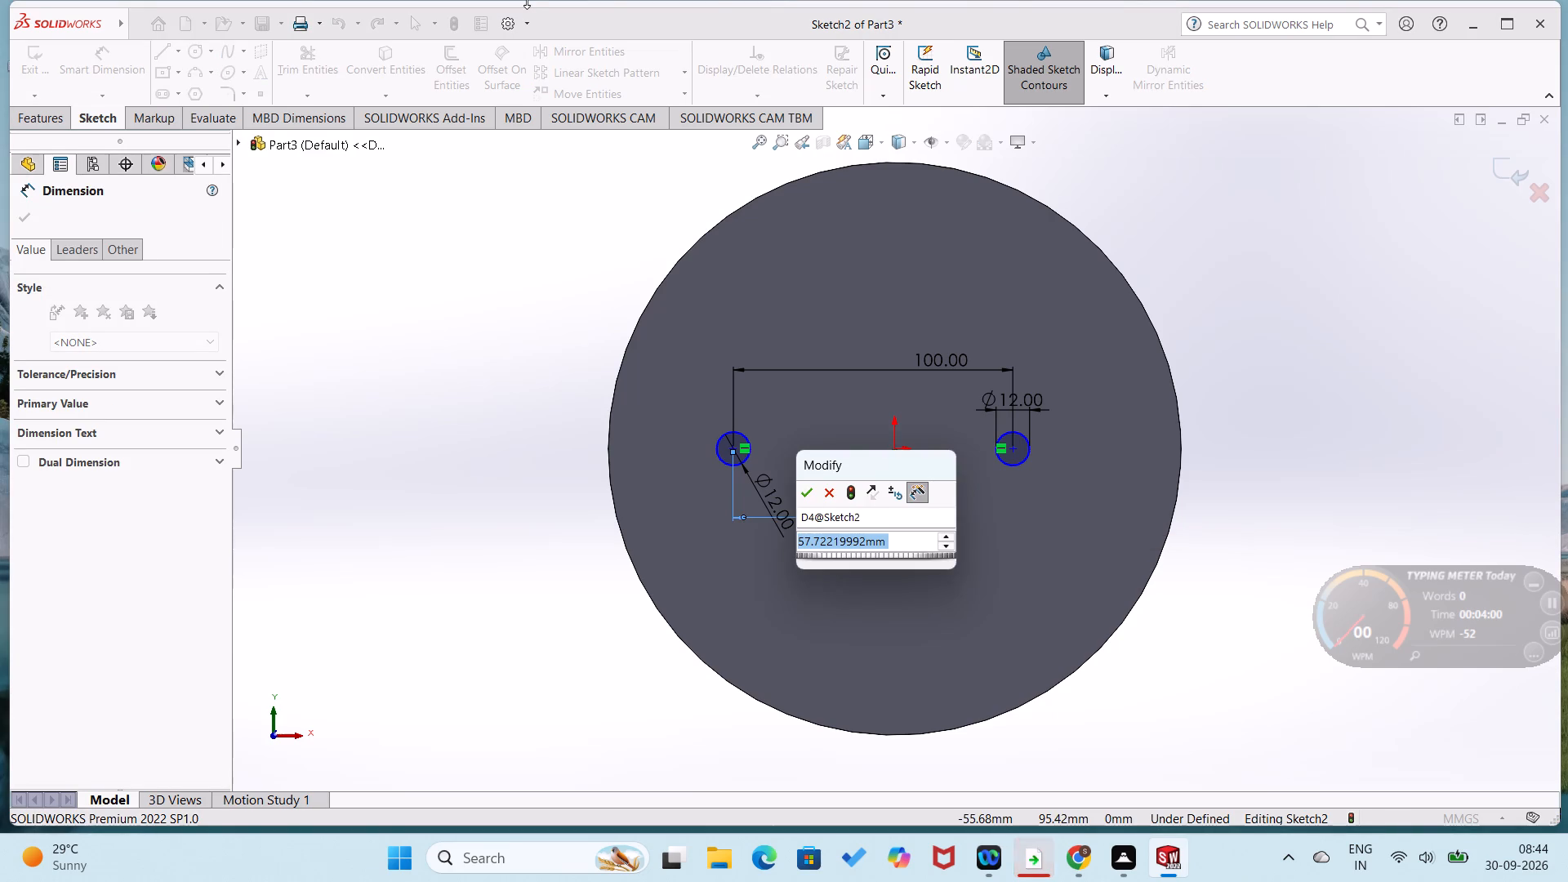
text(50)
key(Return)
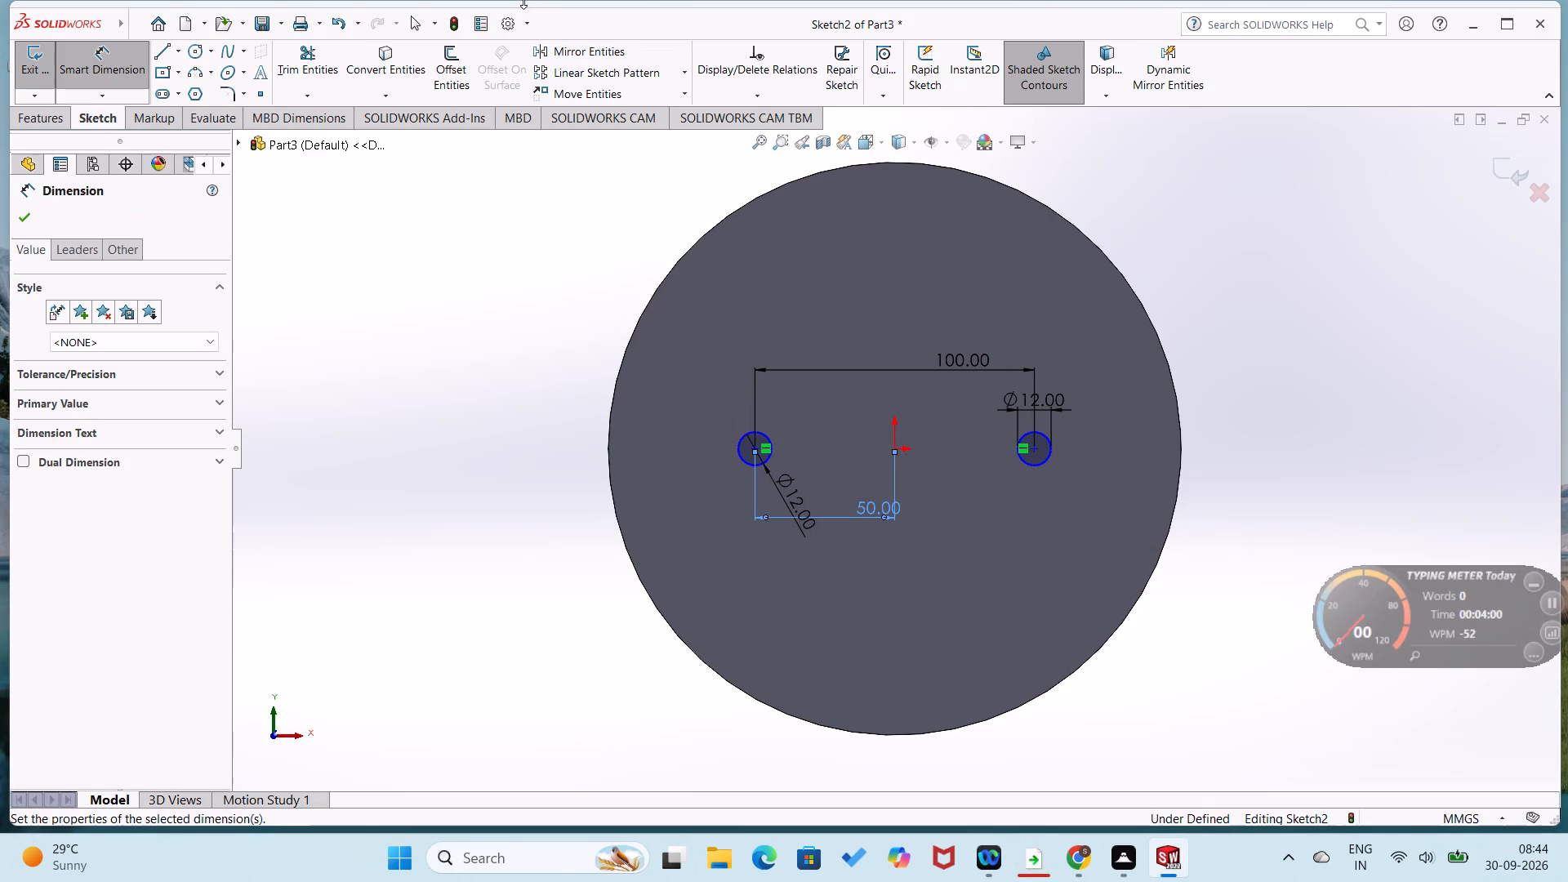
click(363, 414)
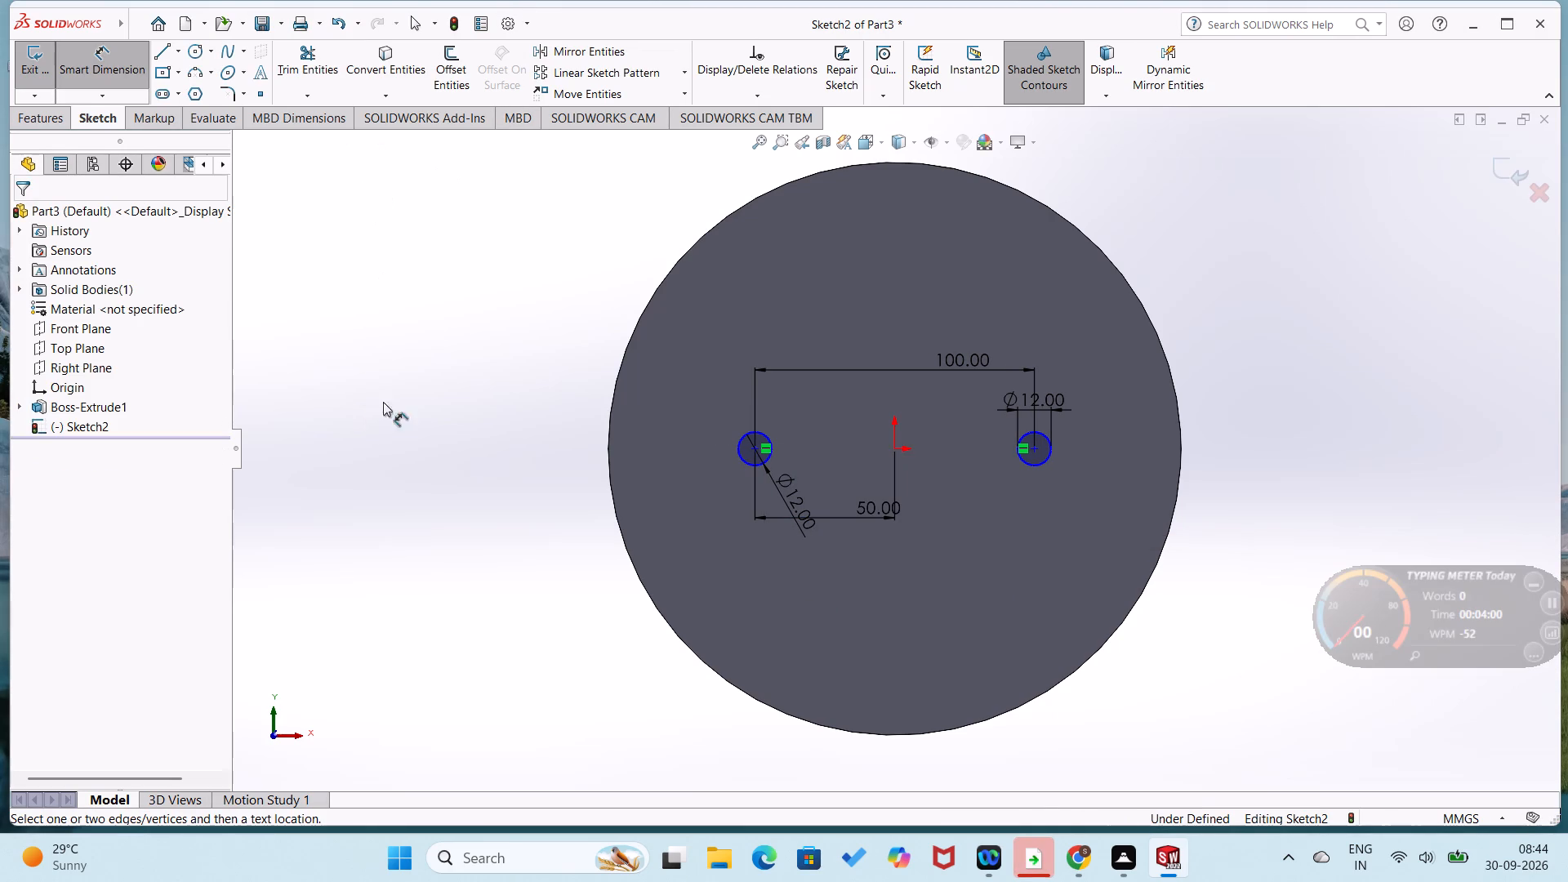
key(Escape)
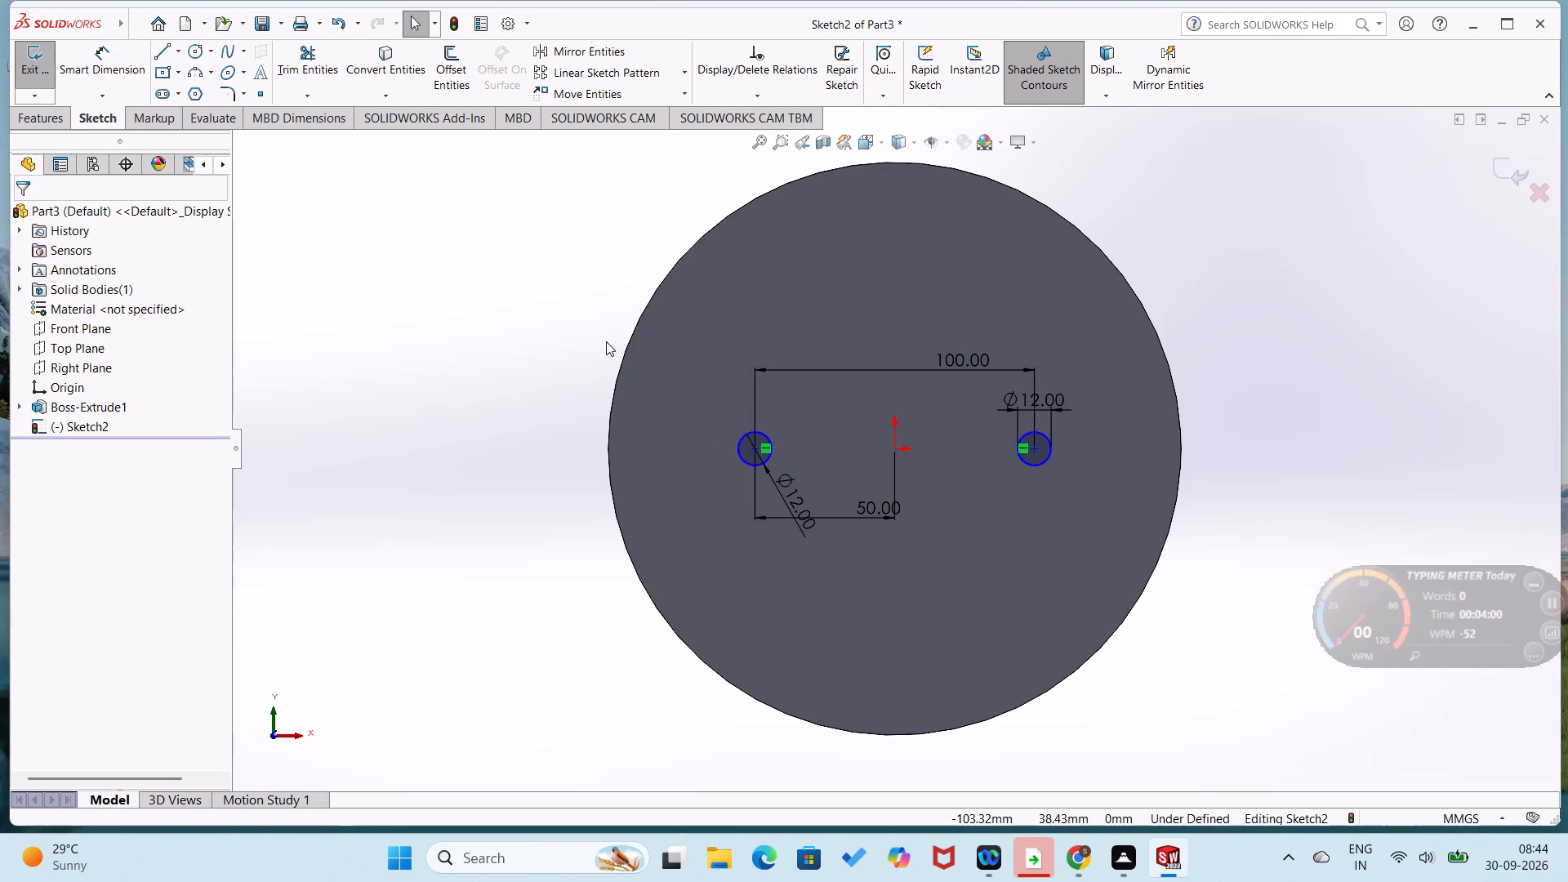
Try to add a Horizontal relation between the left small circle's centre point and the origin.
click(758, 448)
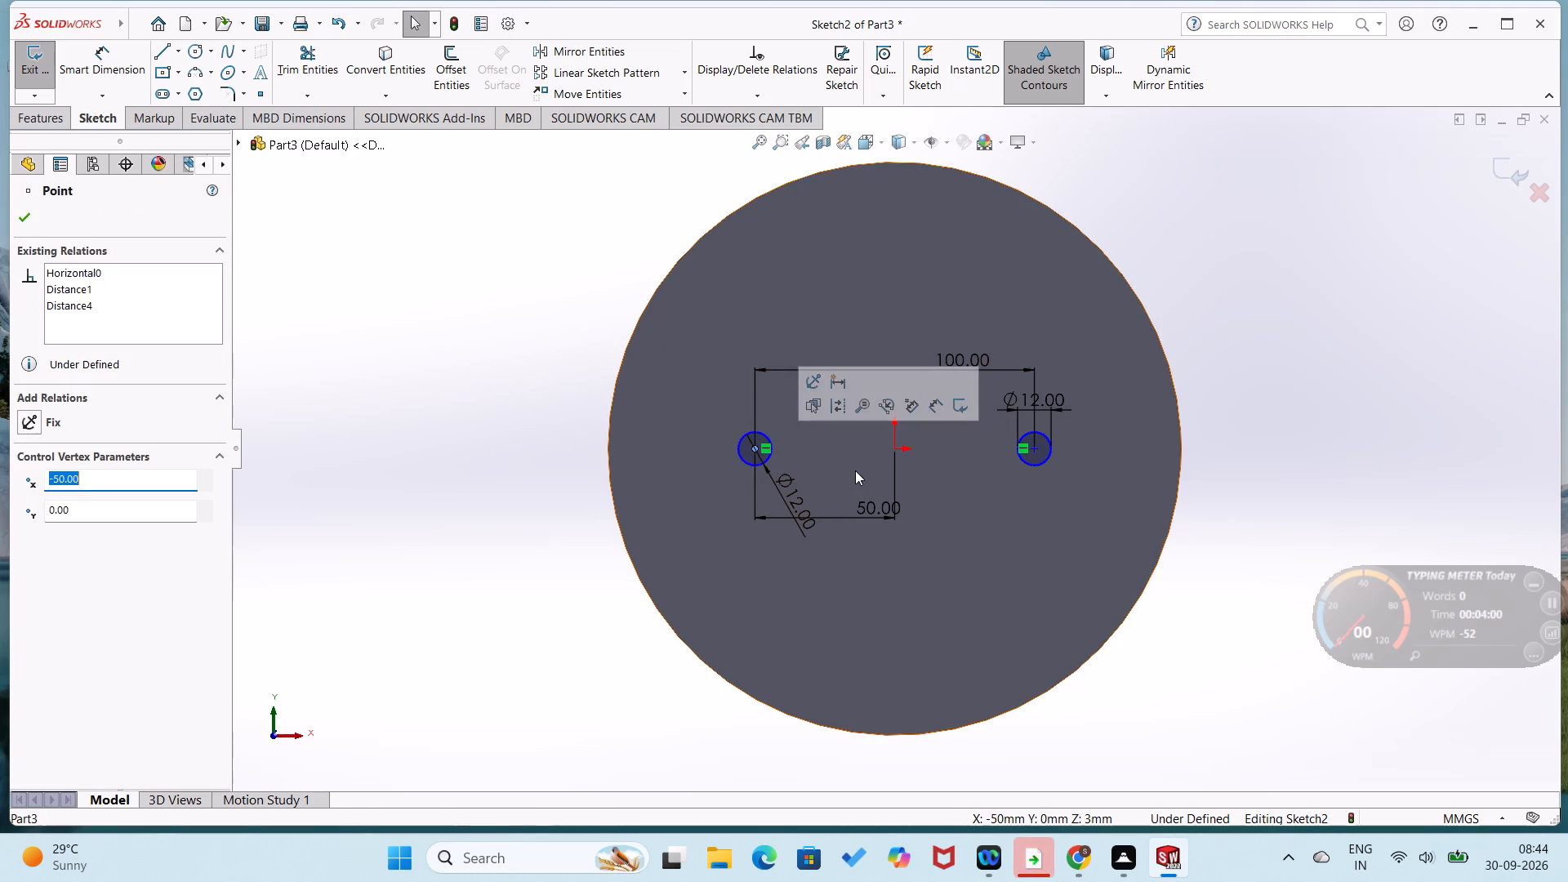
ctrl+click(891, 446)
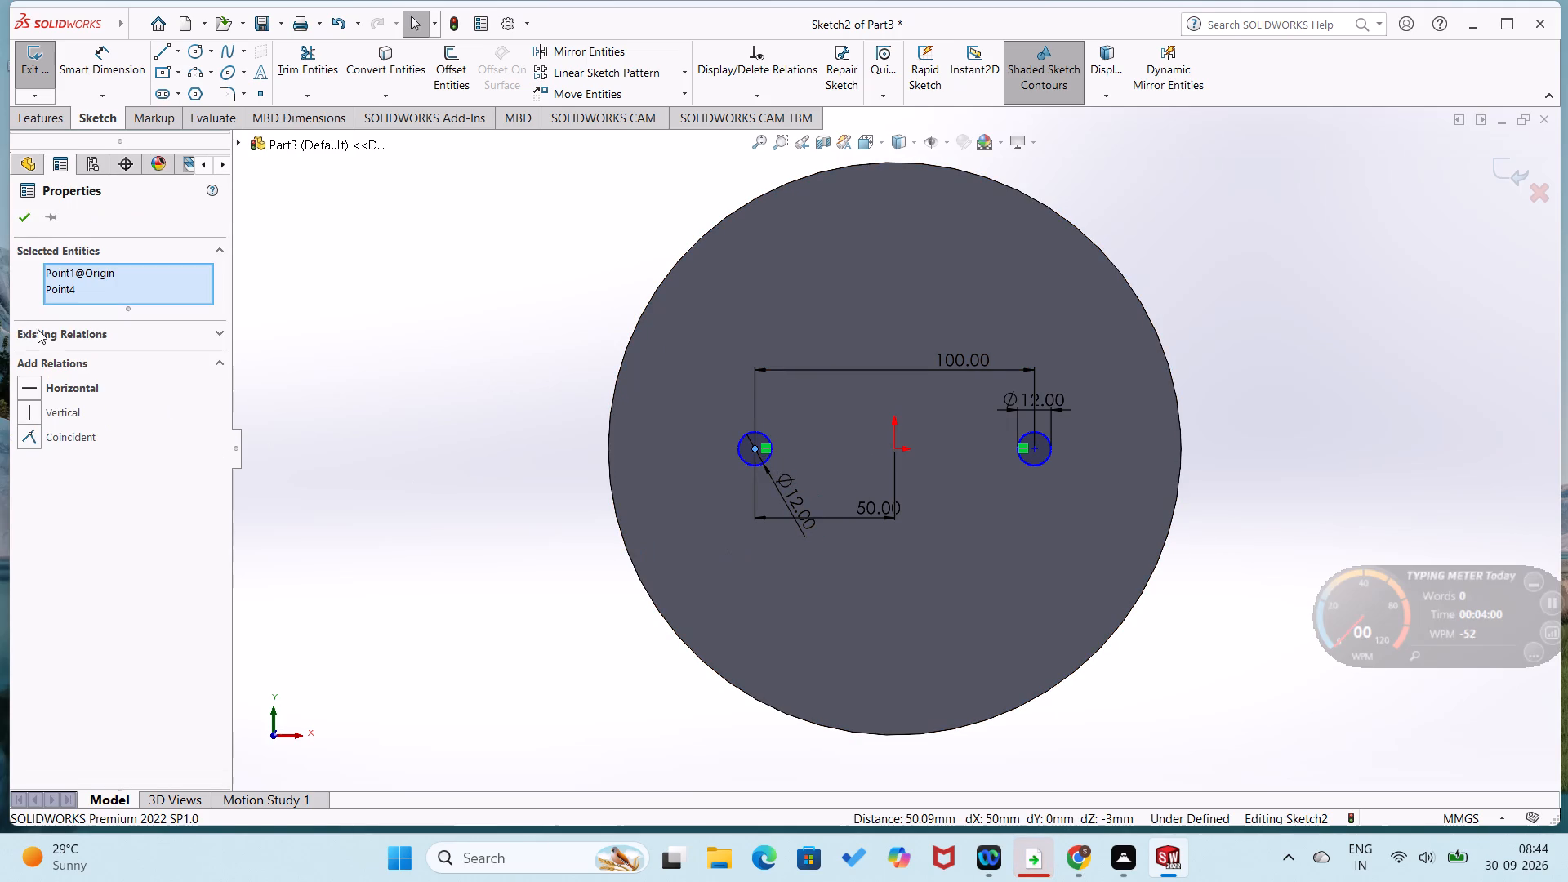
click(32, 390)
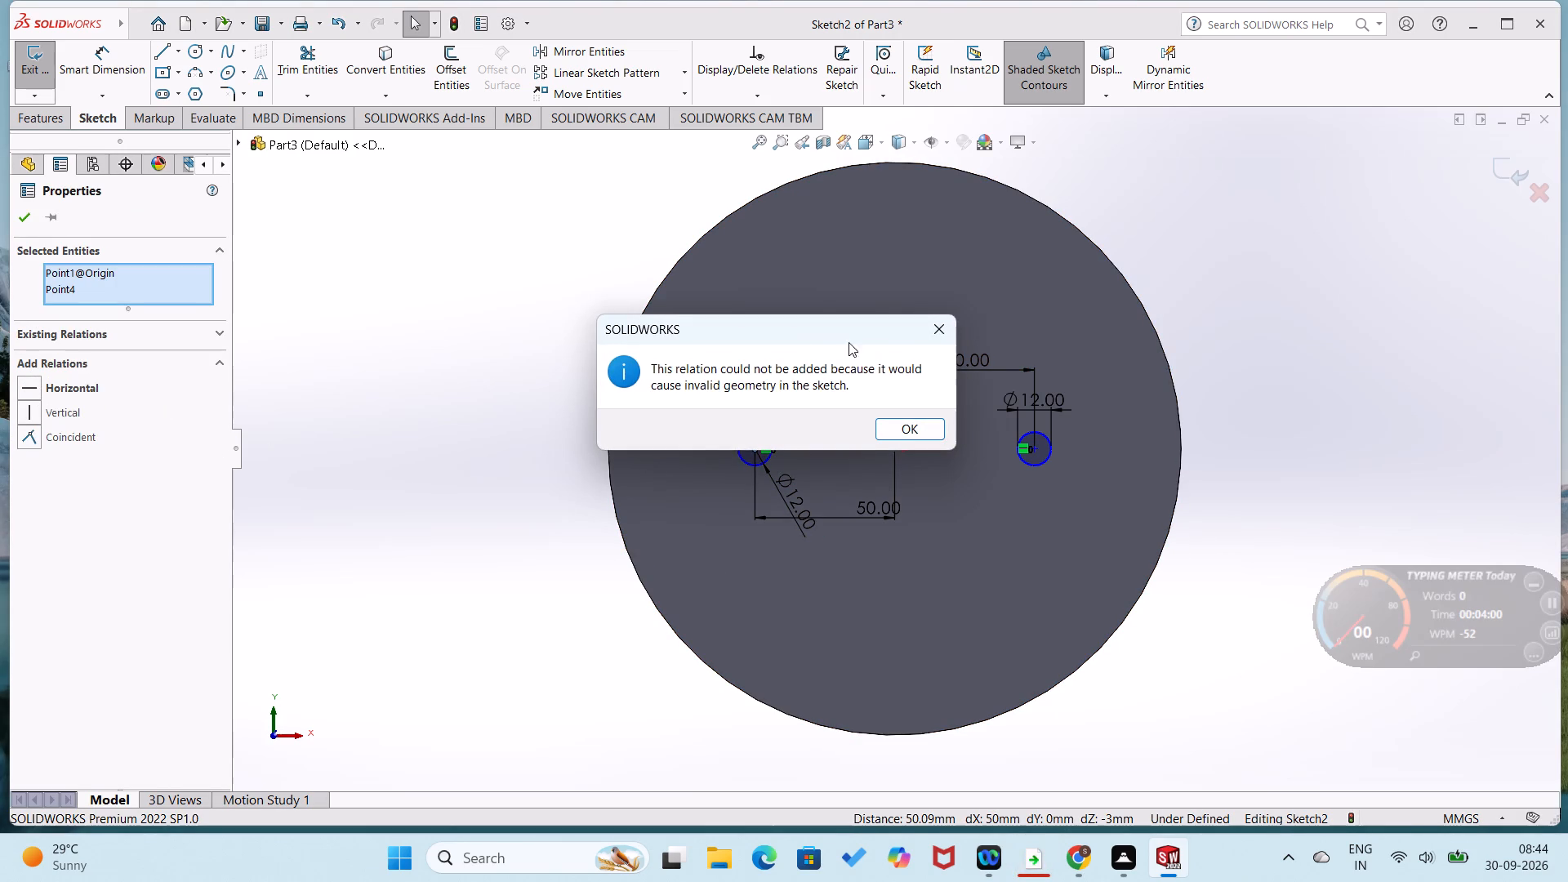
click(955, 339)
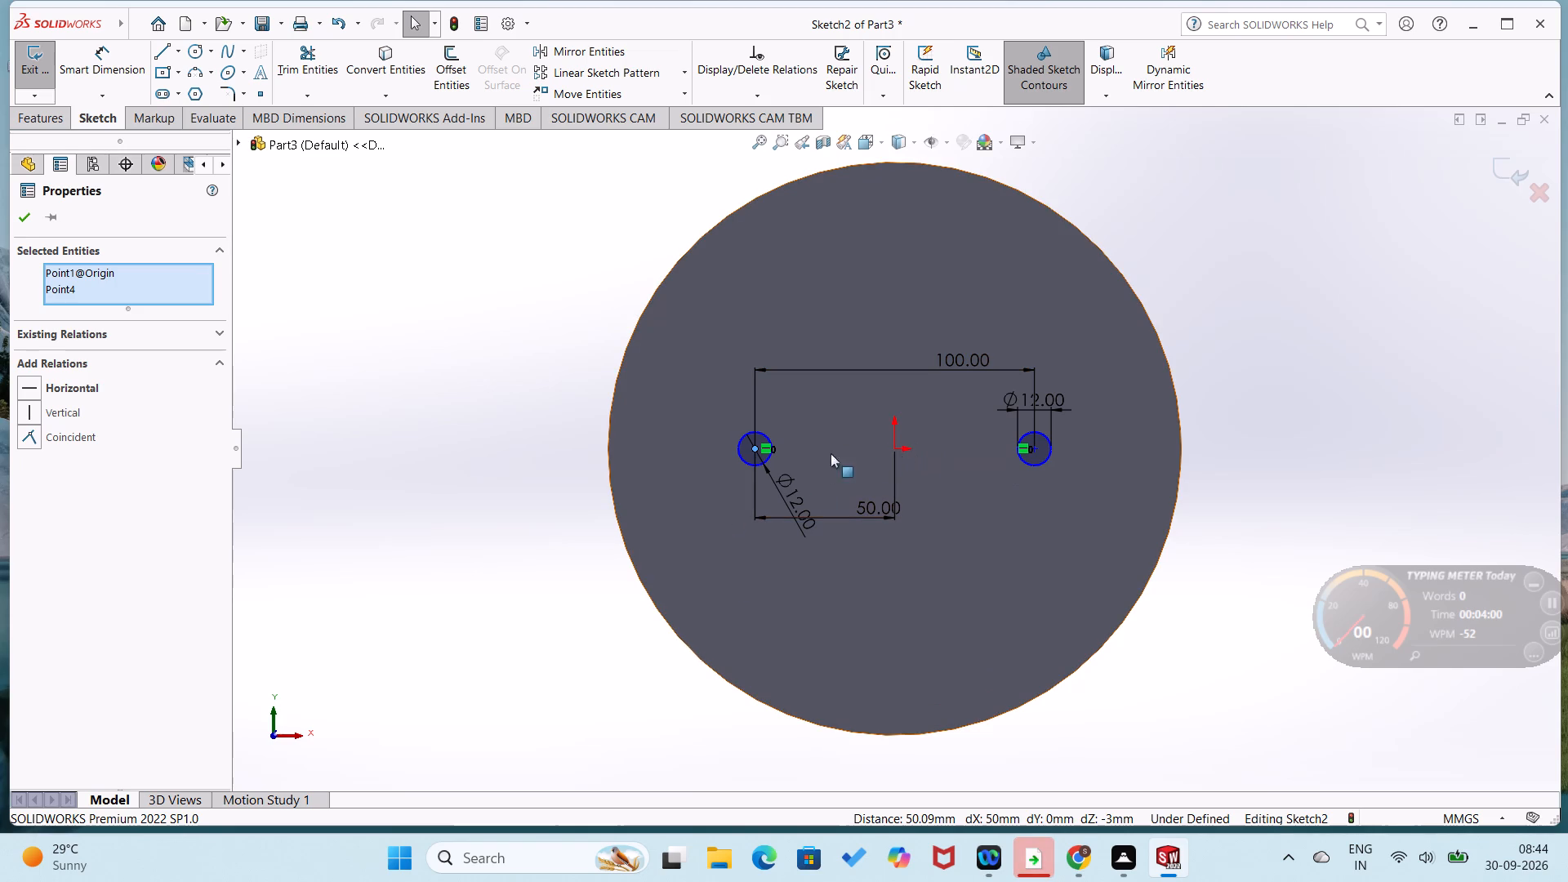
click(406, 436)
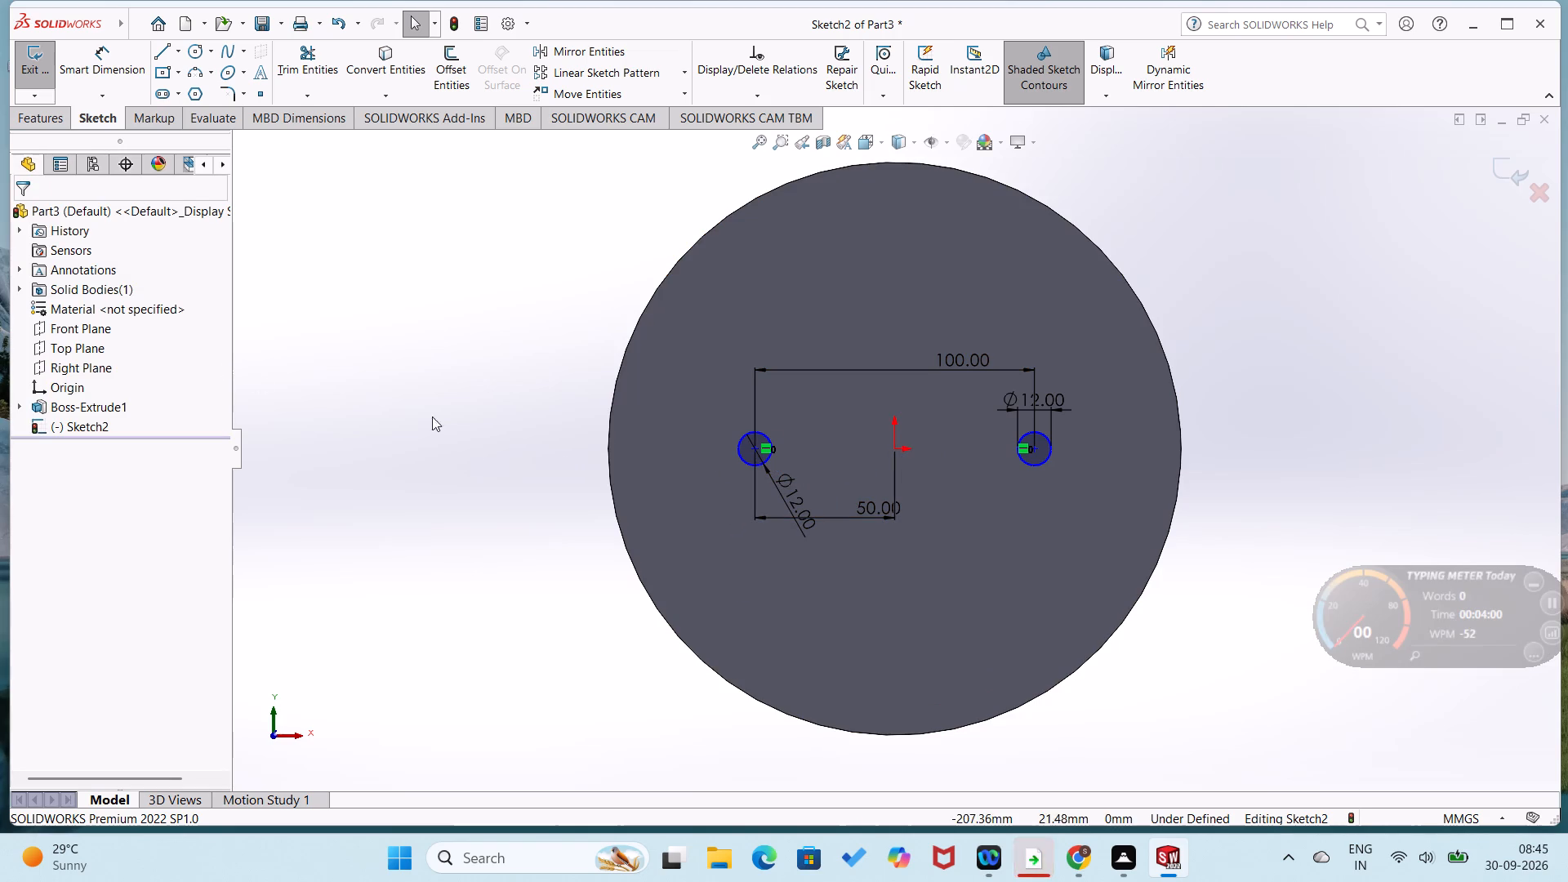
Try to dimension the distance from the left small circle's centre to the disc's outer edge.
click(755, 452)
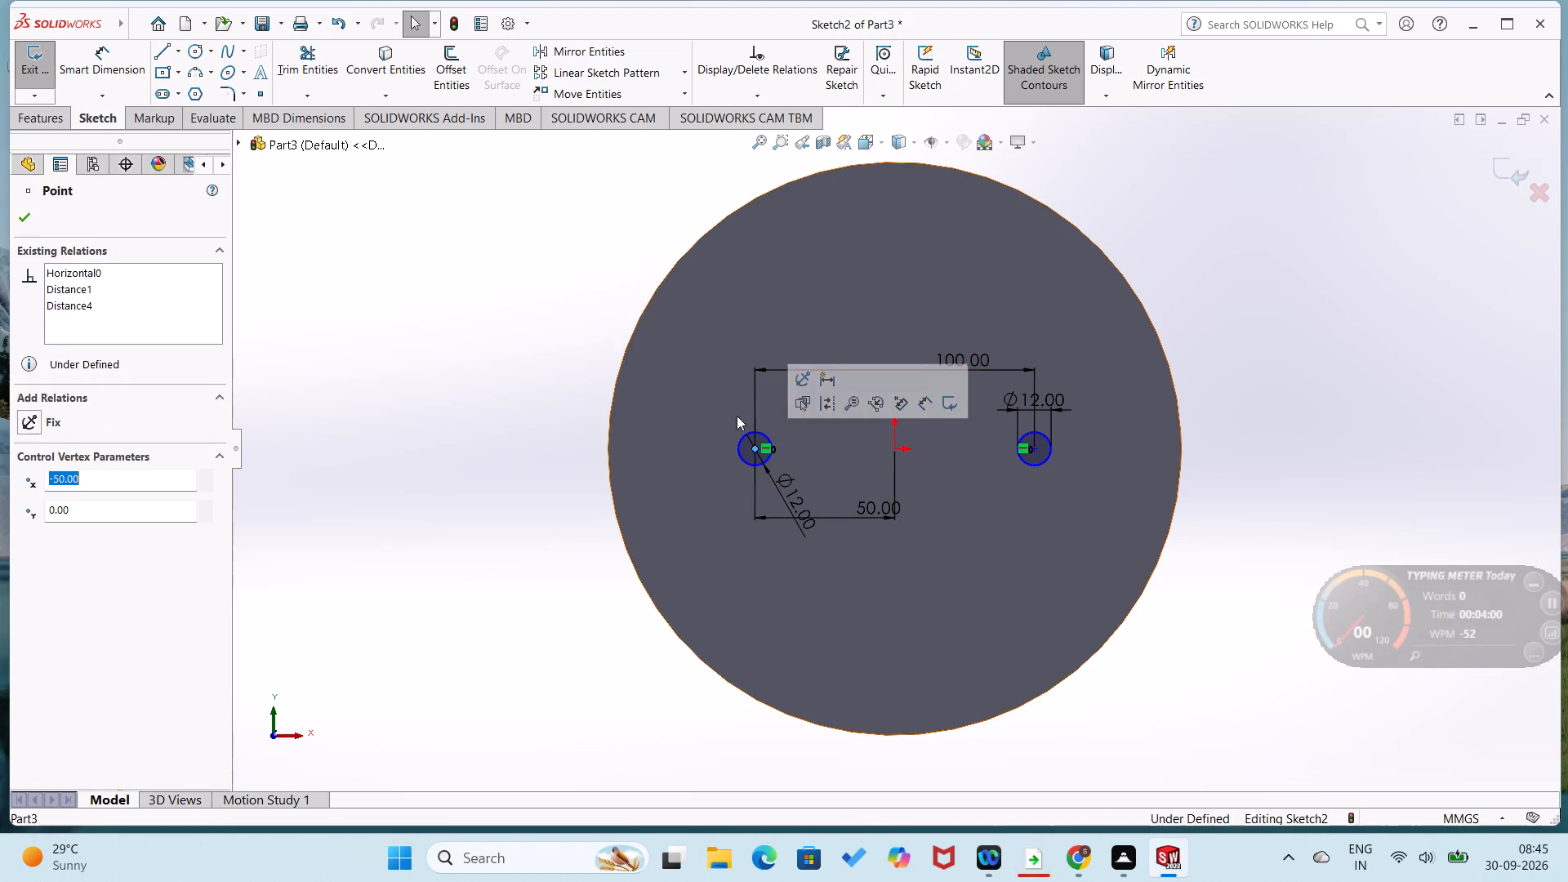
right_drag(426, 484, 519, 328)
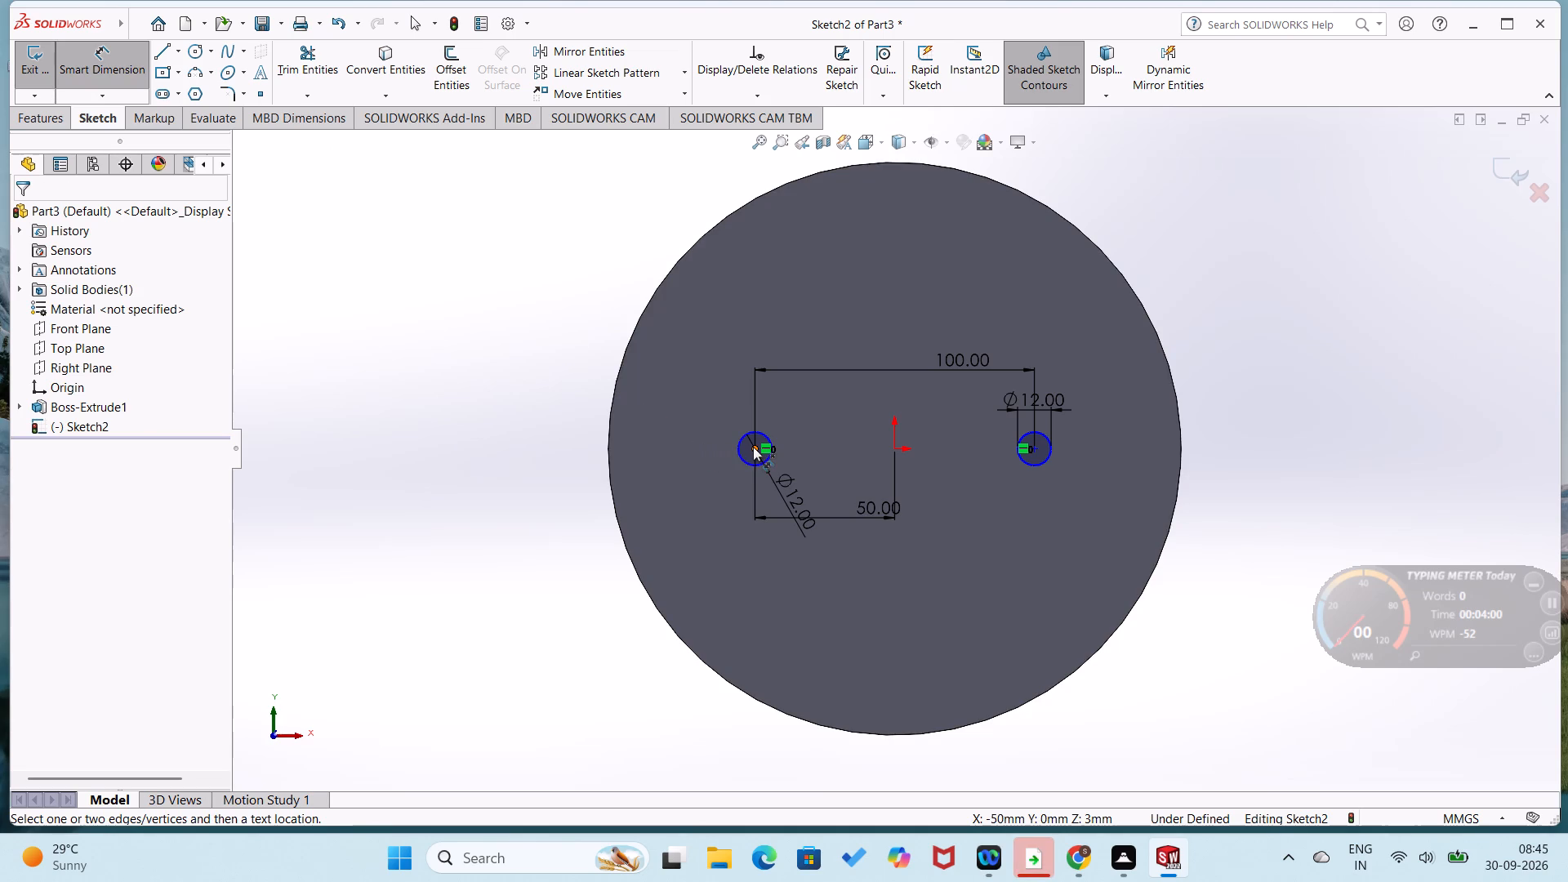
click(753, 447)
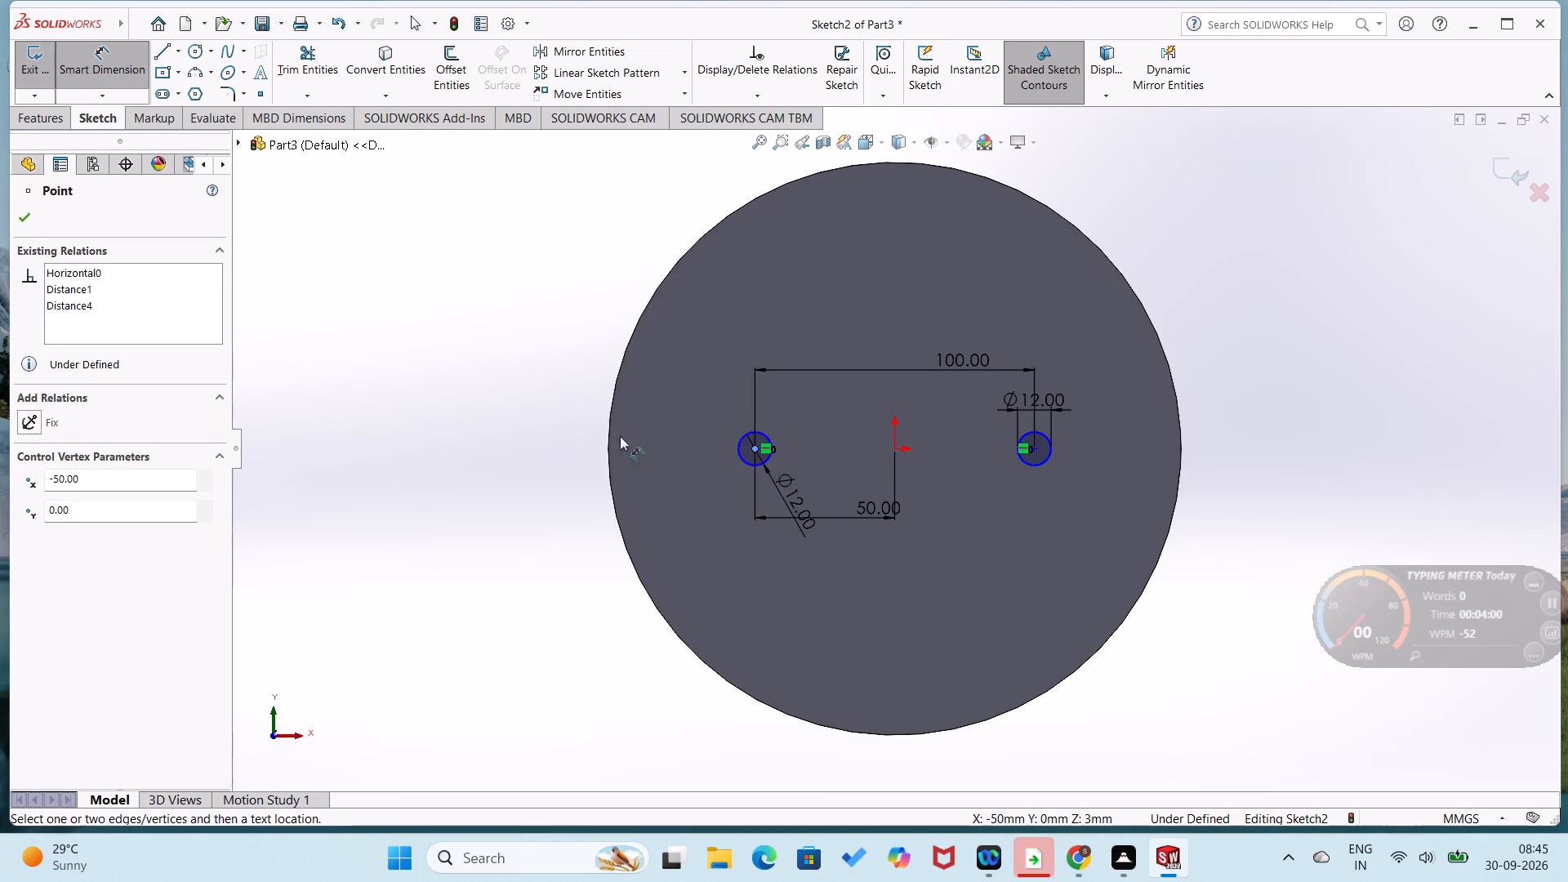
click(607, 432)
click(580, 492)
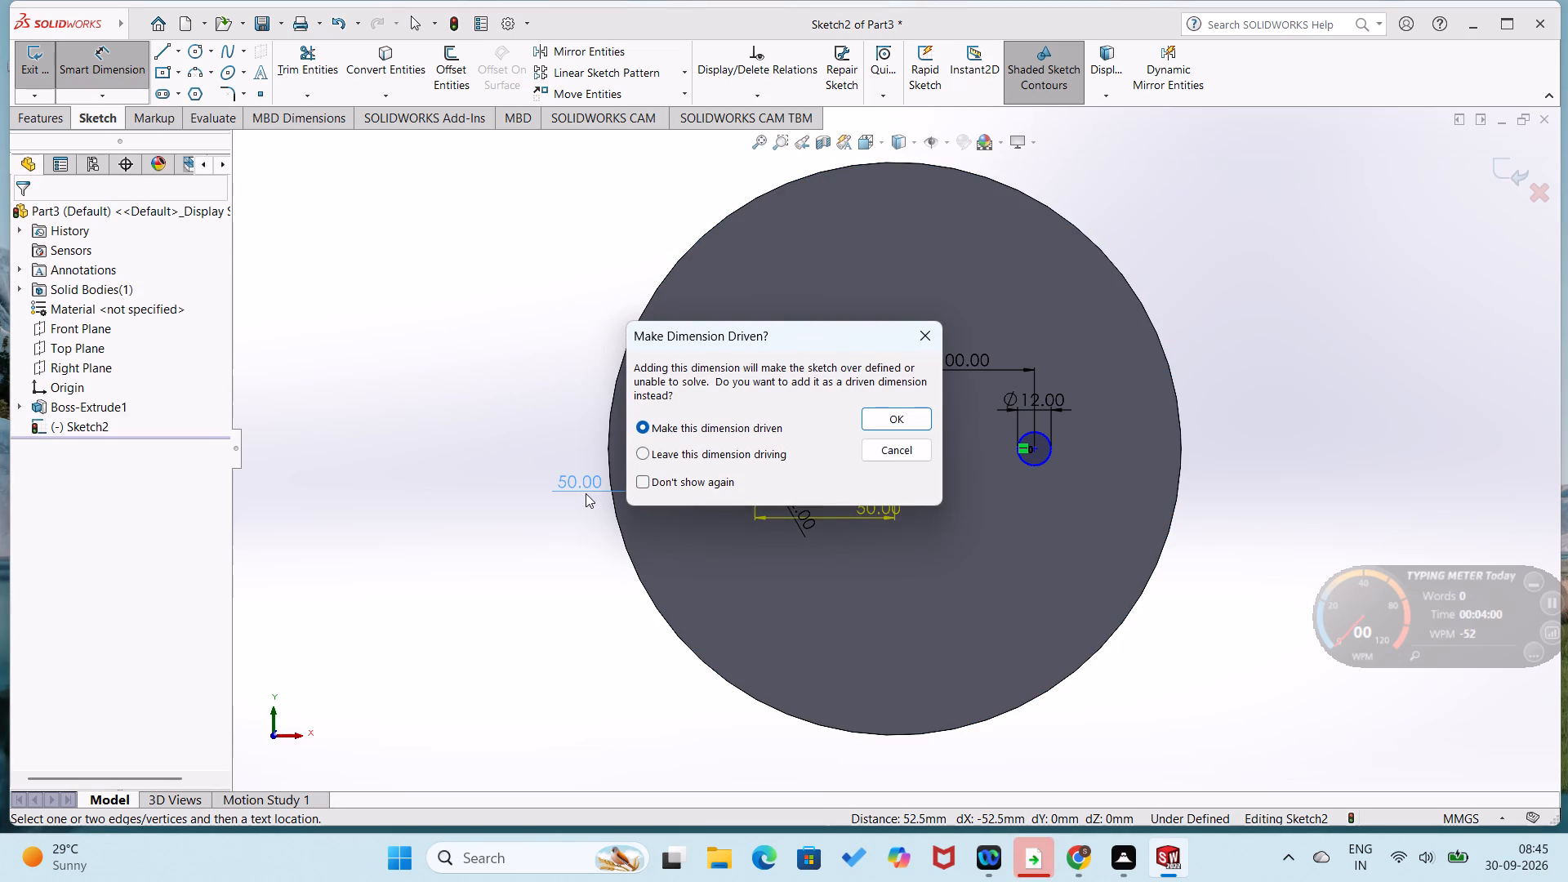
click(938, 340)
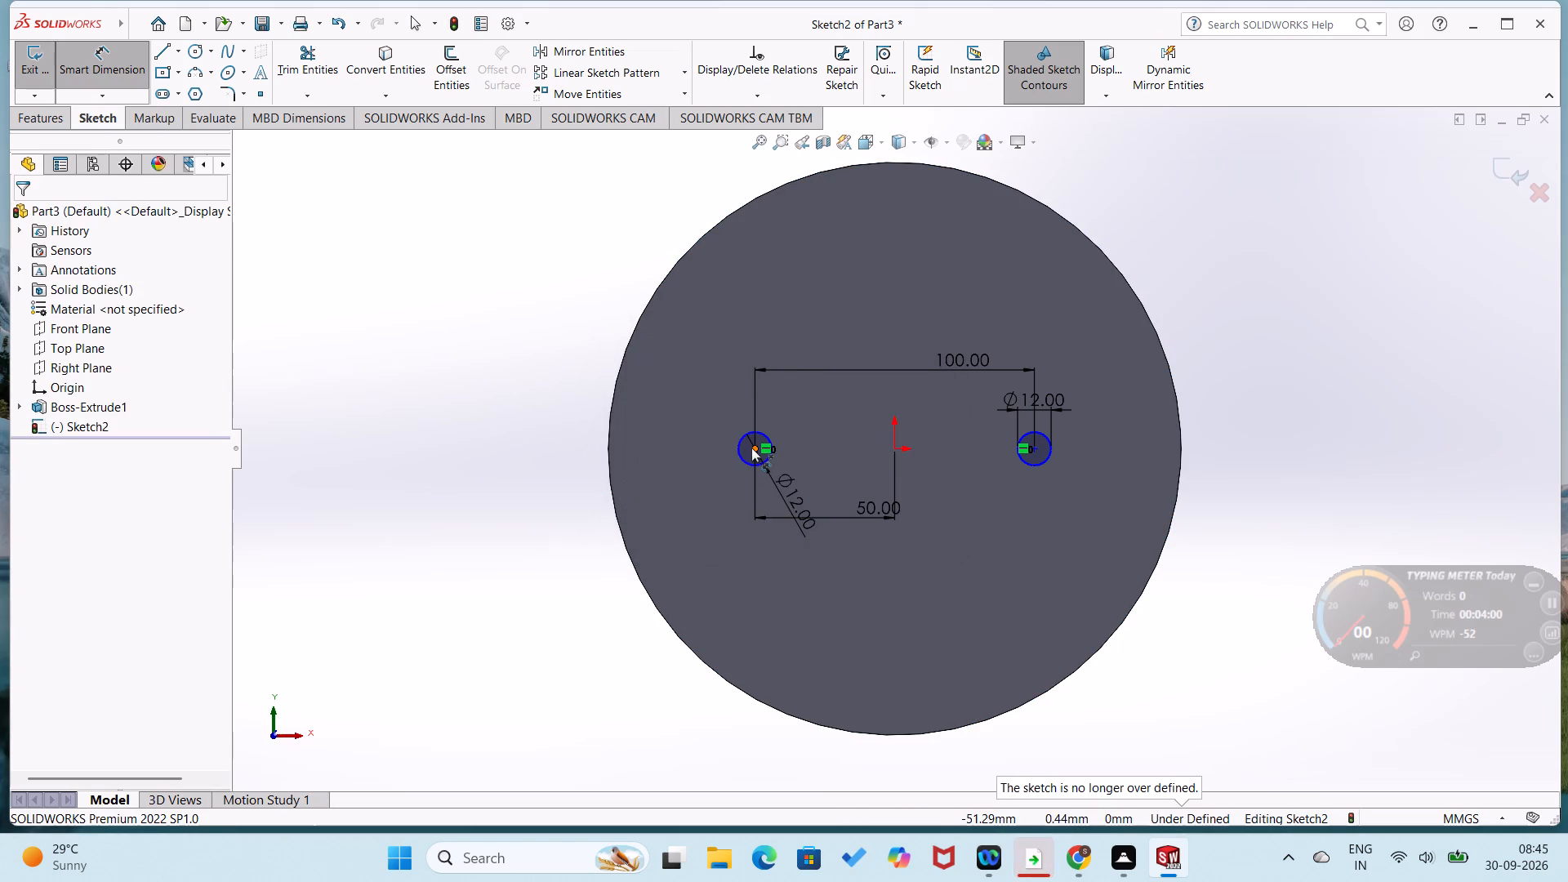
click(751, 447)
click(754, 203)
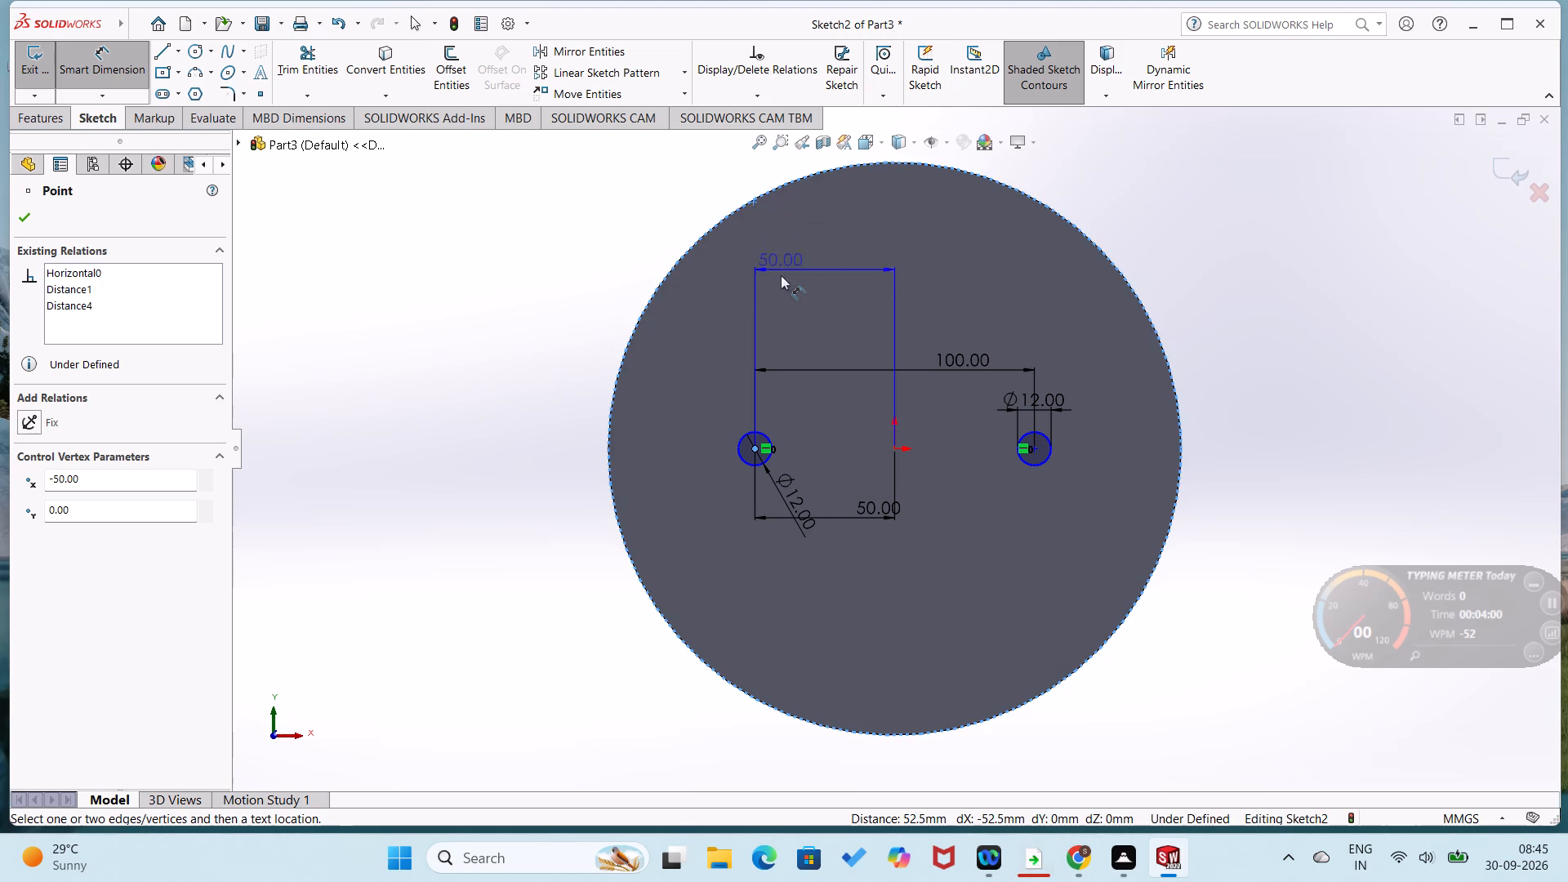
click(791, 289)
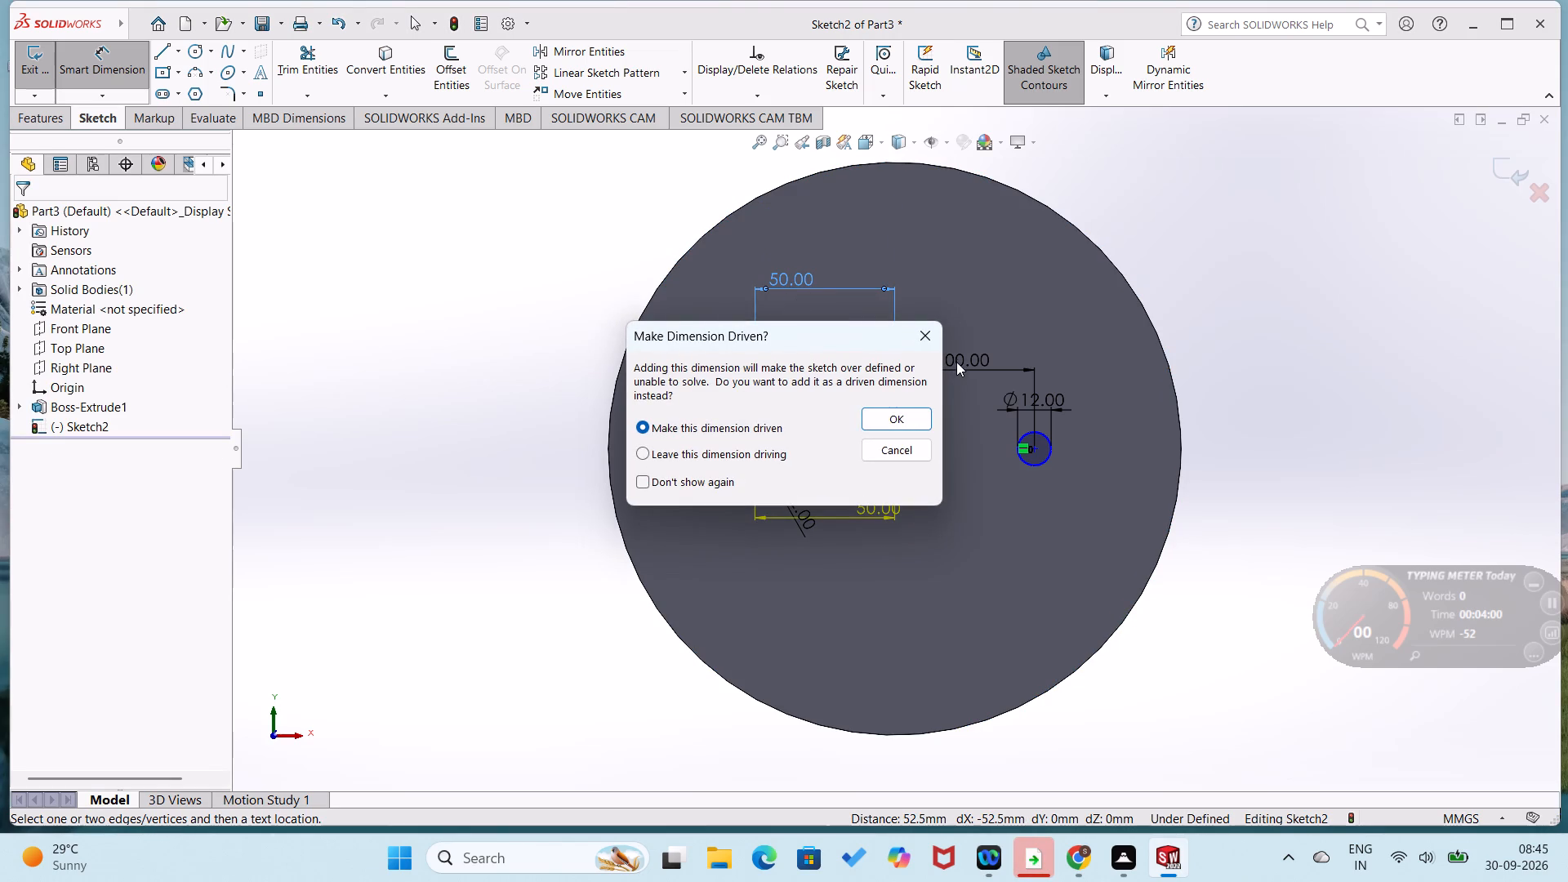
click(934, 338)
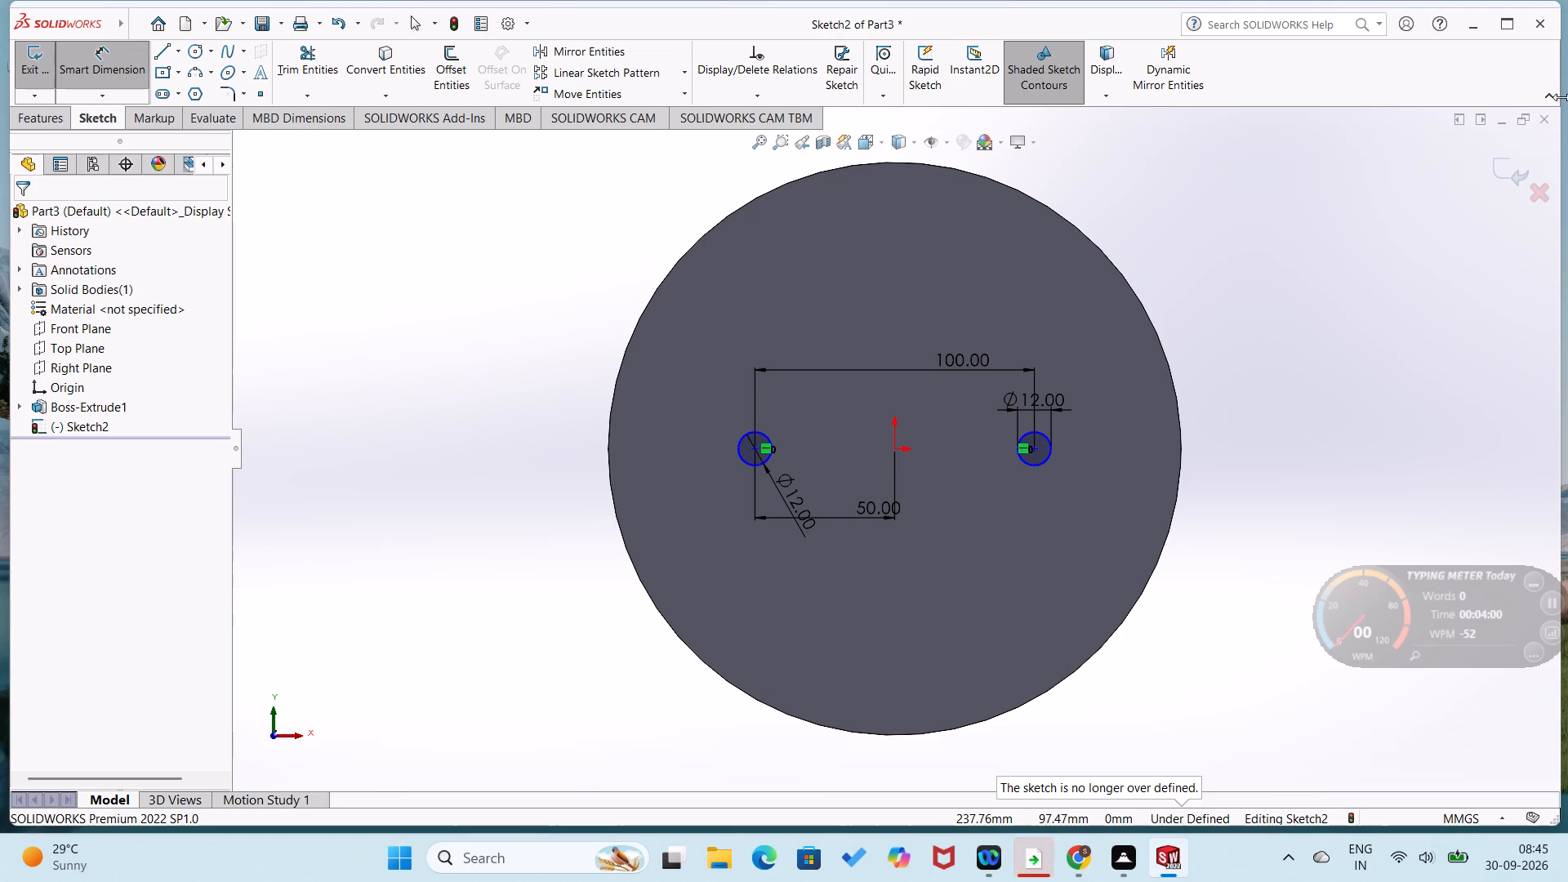
Close the disc part without saving its changes.
click(1552, 119)
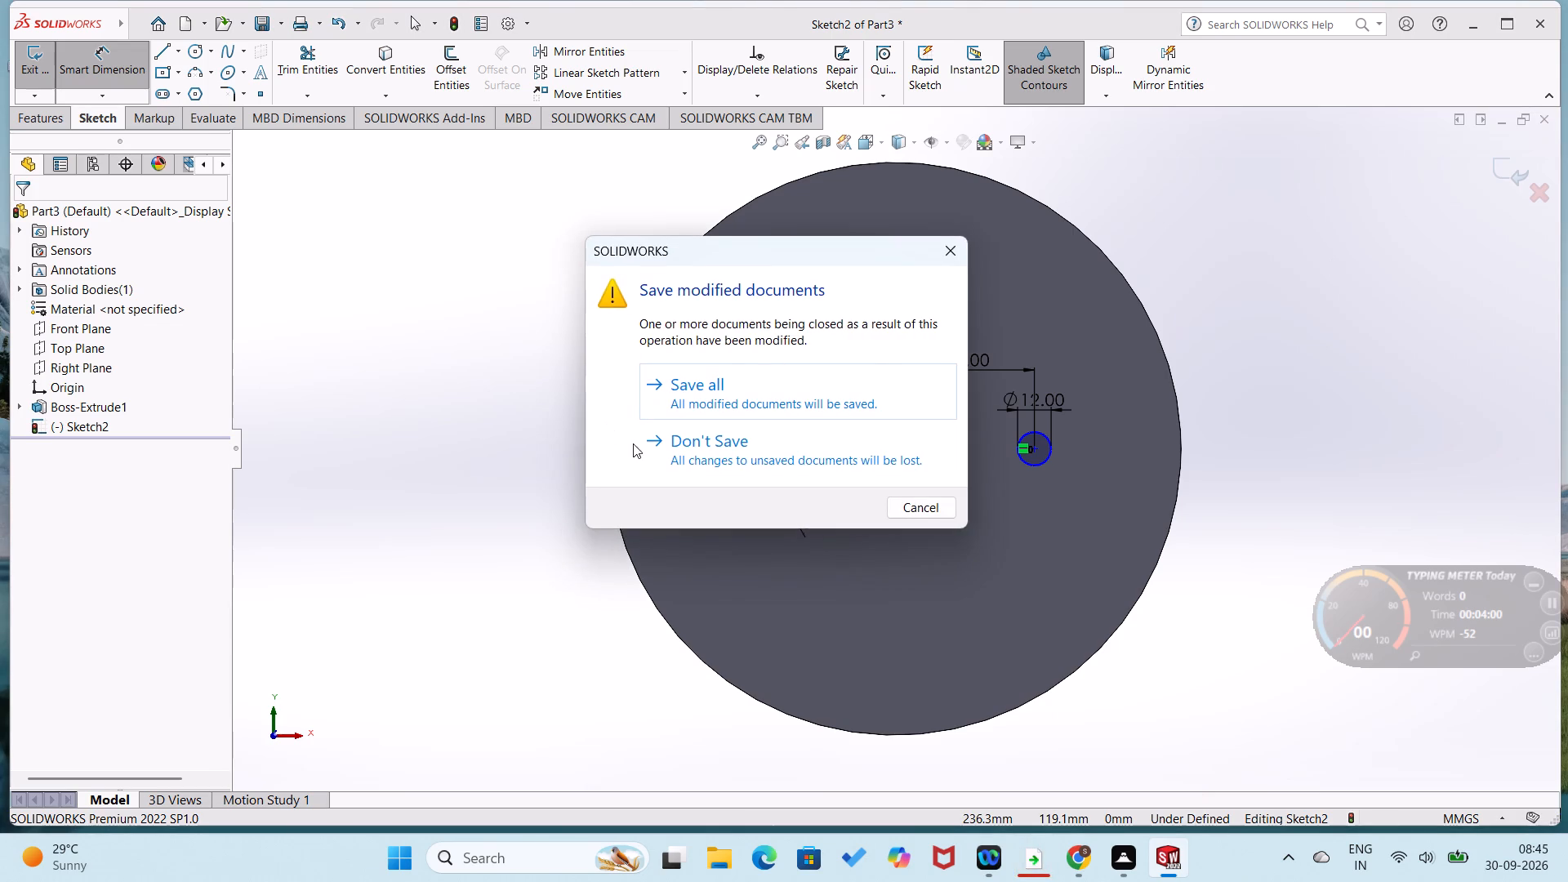
click(704, 457)
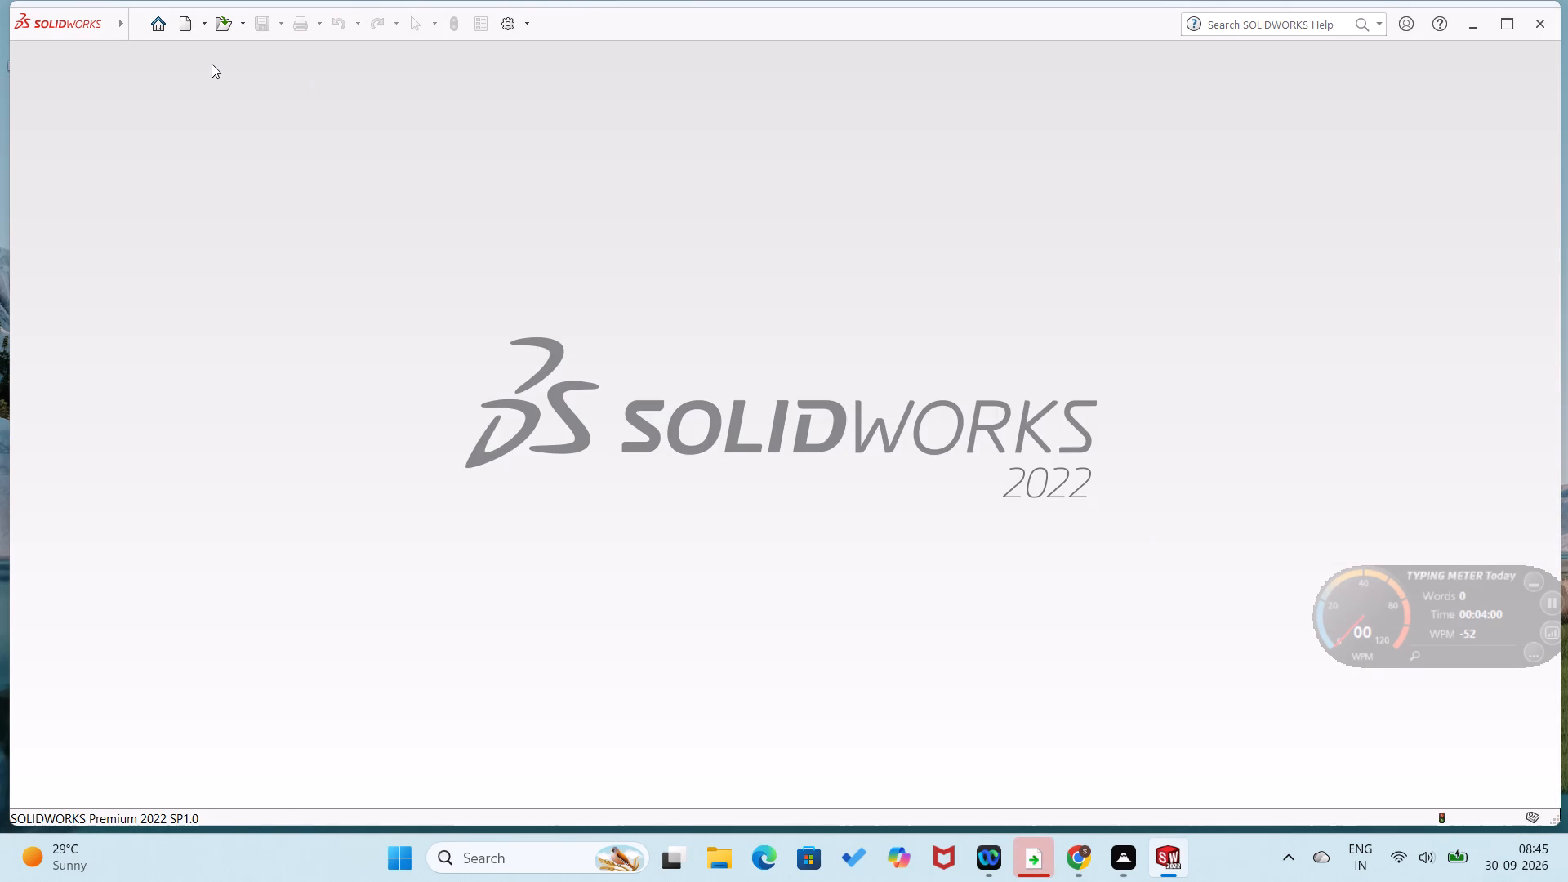
Create a new part document.
click(157, 22)
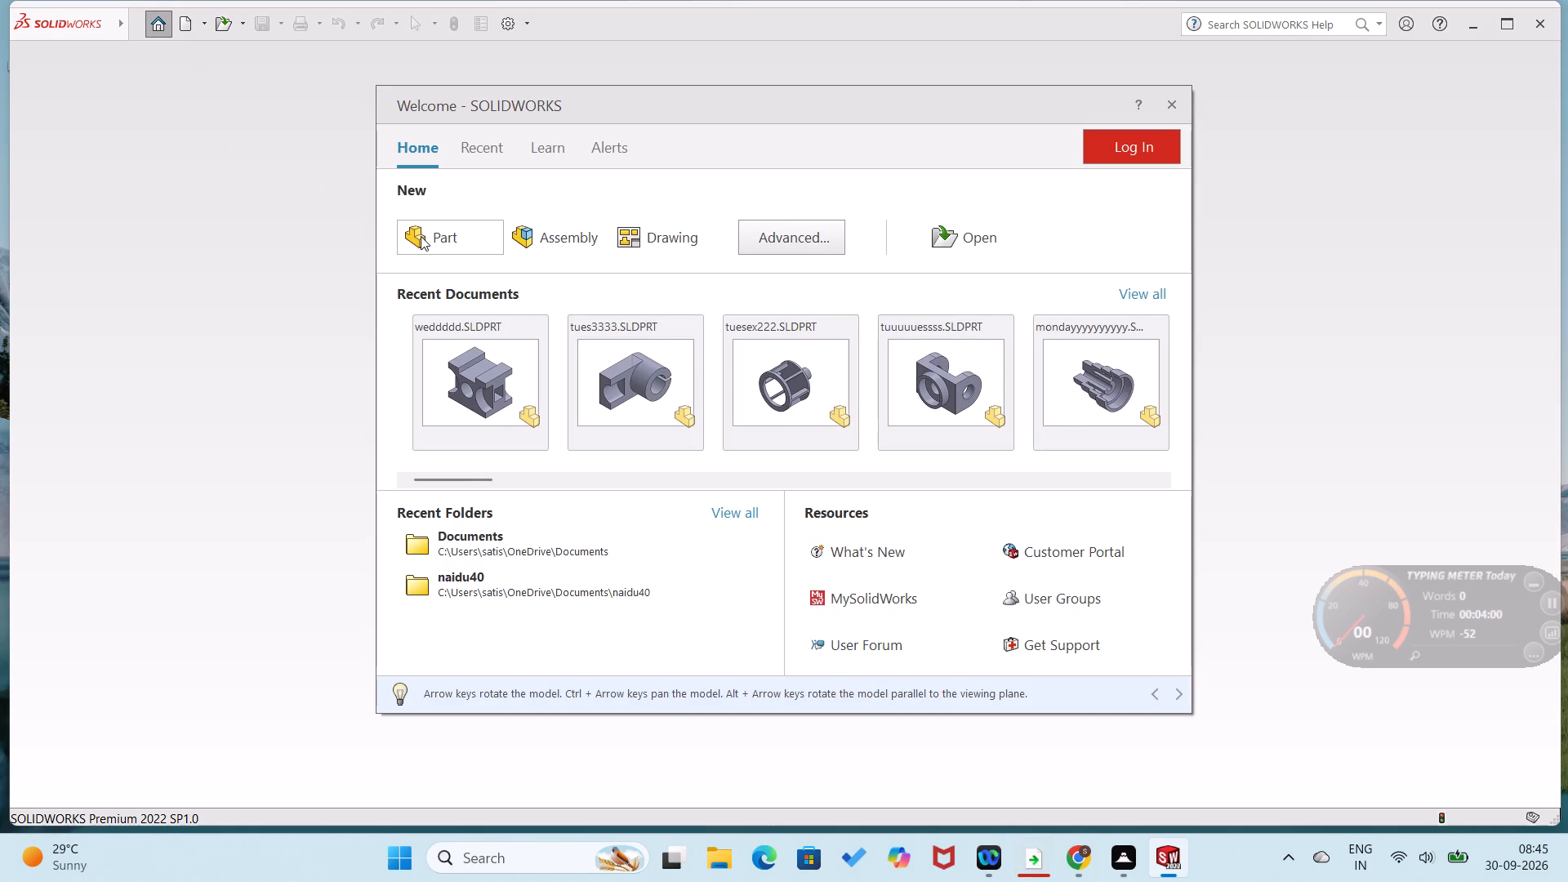
click(421, 236)
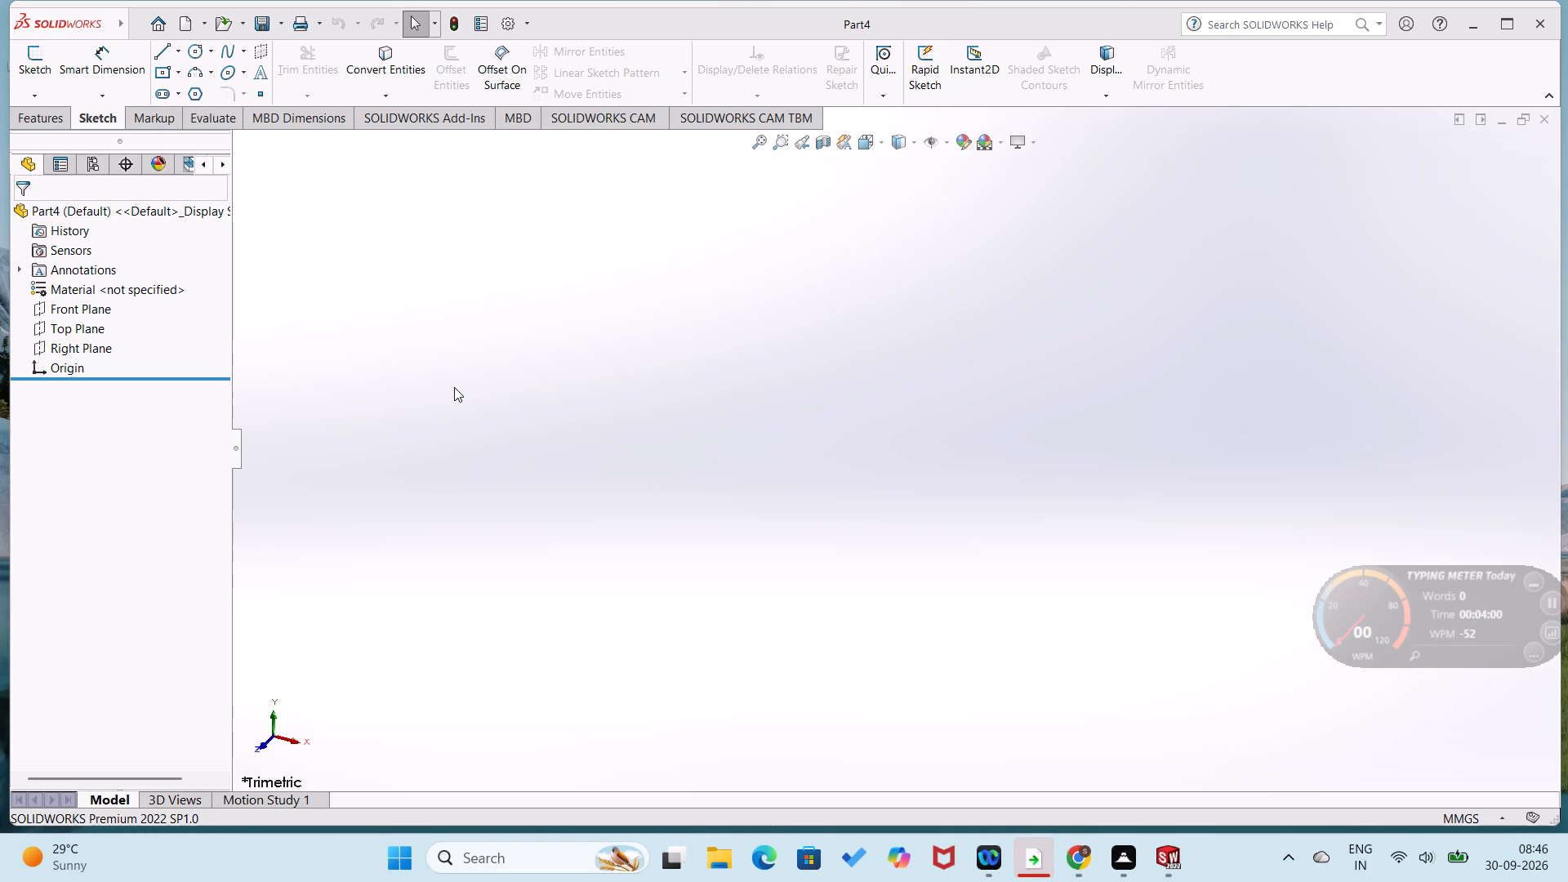
Sketch a closed rectangular profile of lines on the Top Plane, about 143 mm by 18 mm, with its lower-left corner at the origin.
right_click(98, 330)
click(119, 310)
right_drag(550, 495, 397, 594)
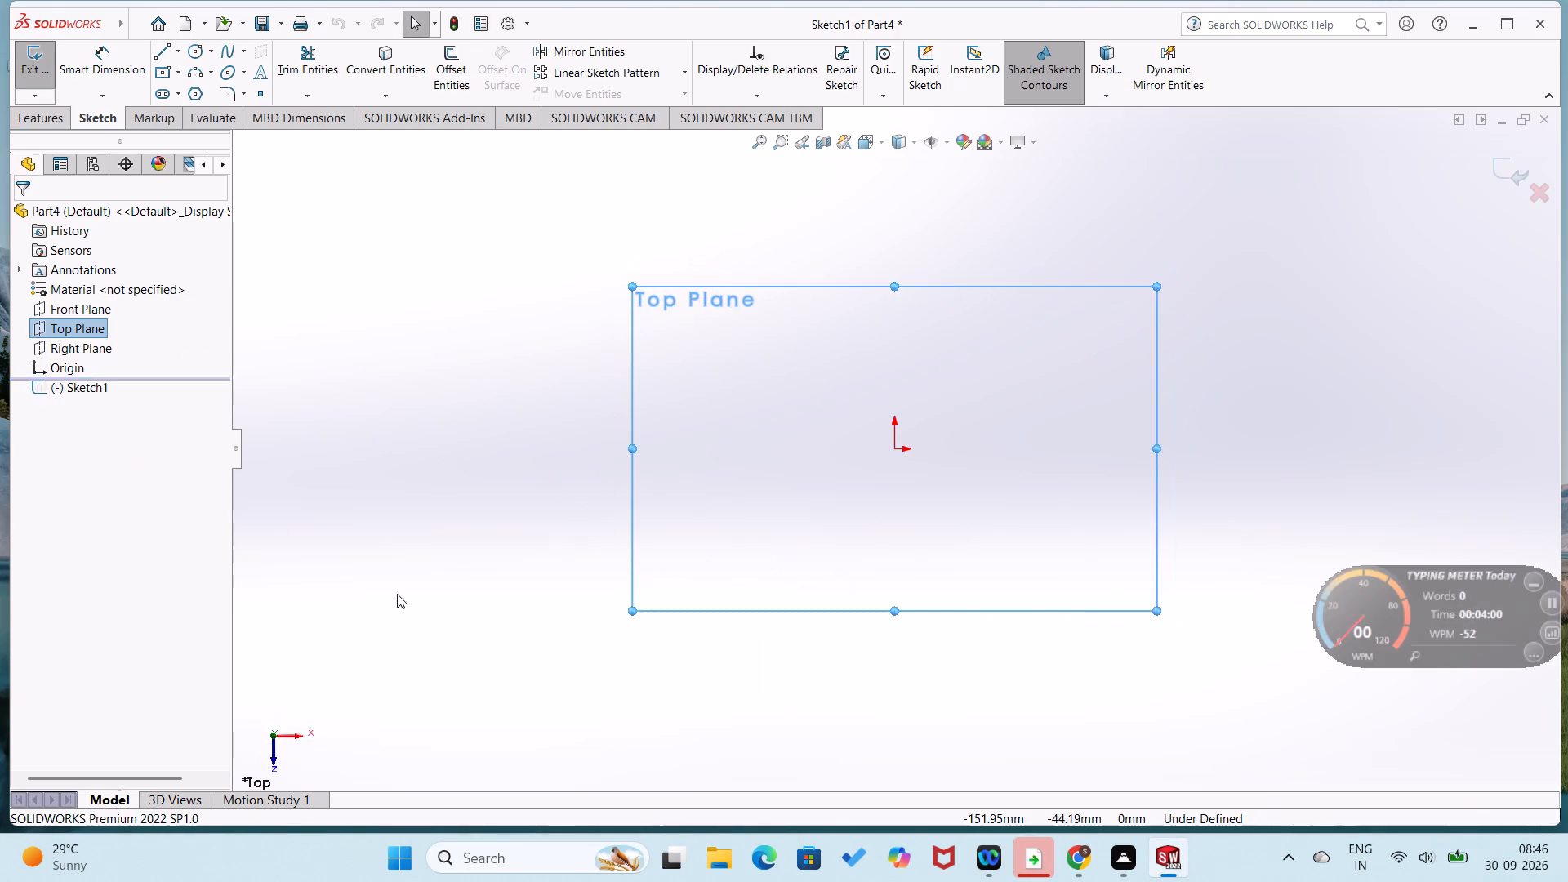
right_drag(397, 594, 363, 602)
click(892, 444)
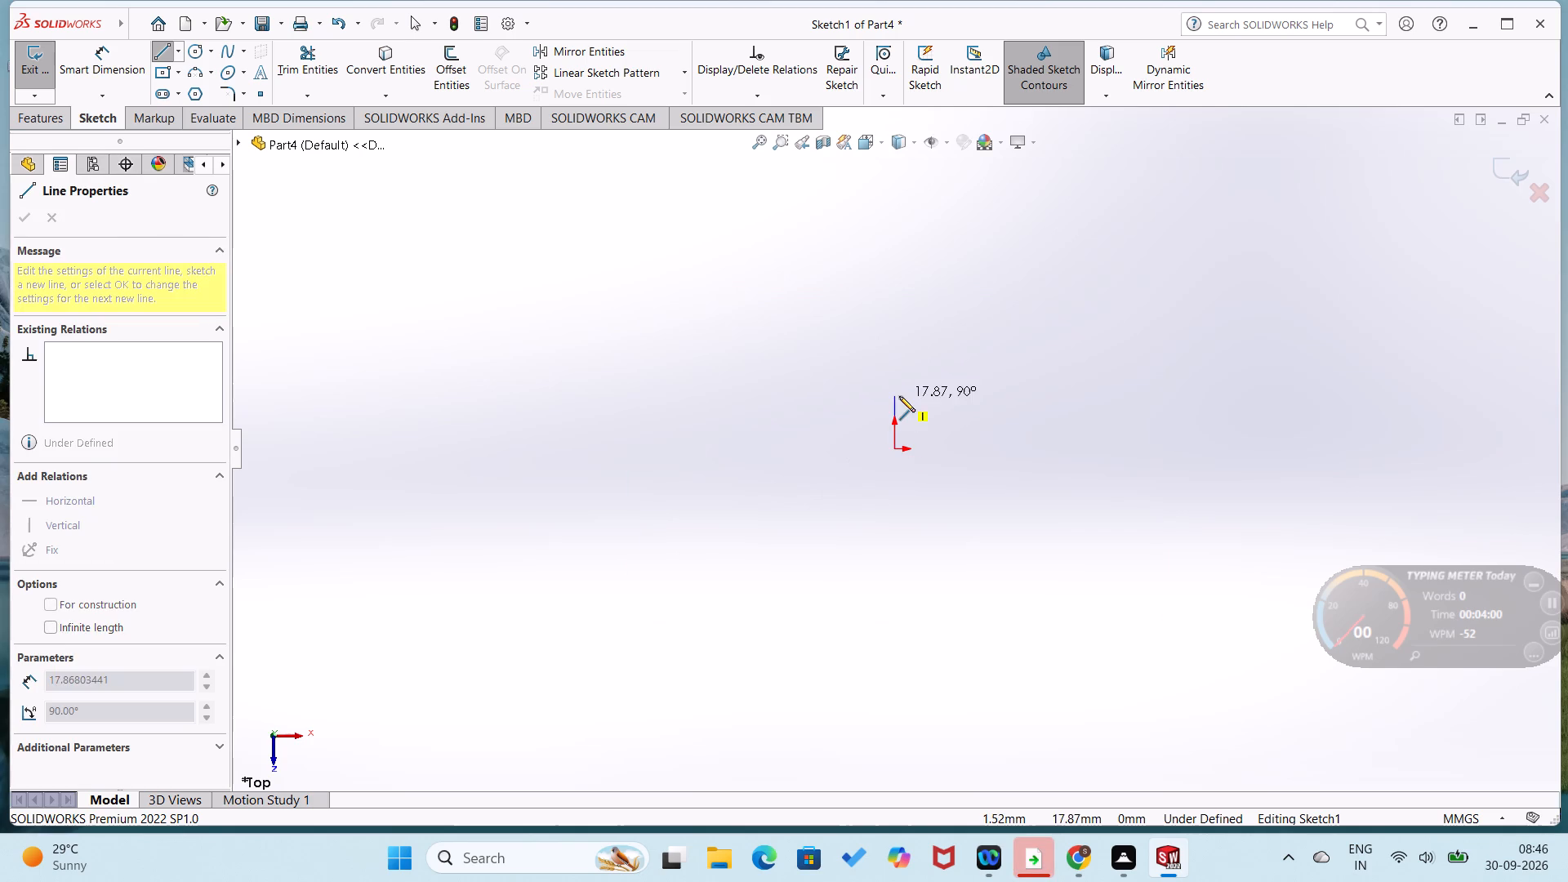
click(898, 394)
drag(1315, 394, 1316, 403)
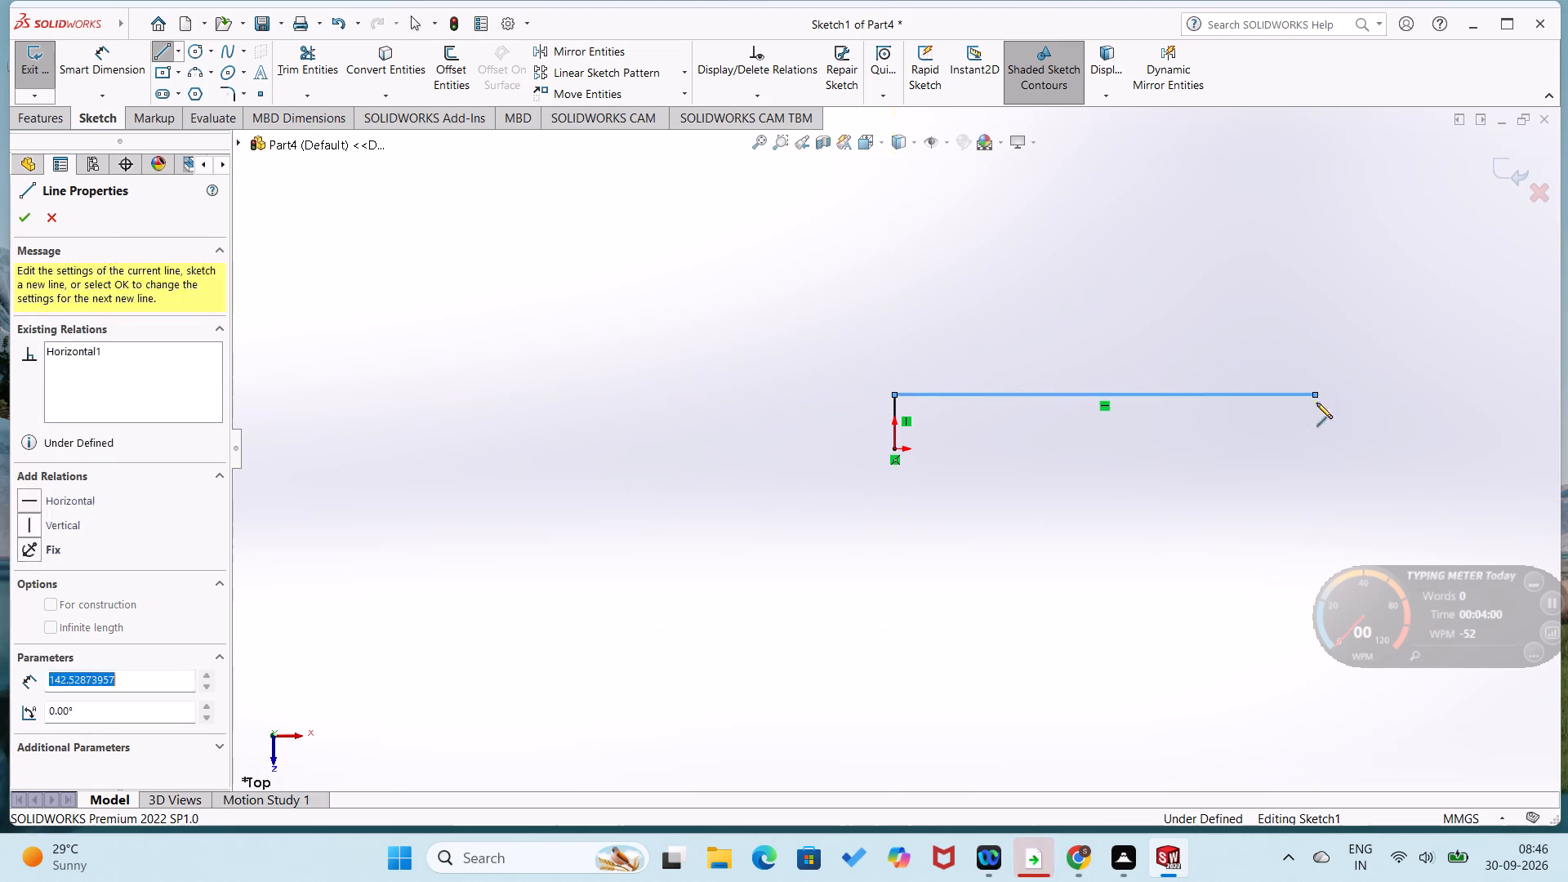
drag(1316, 403, 1317, 408)
click(1316, 448)
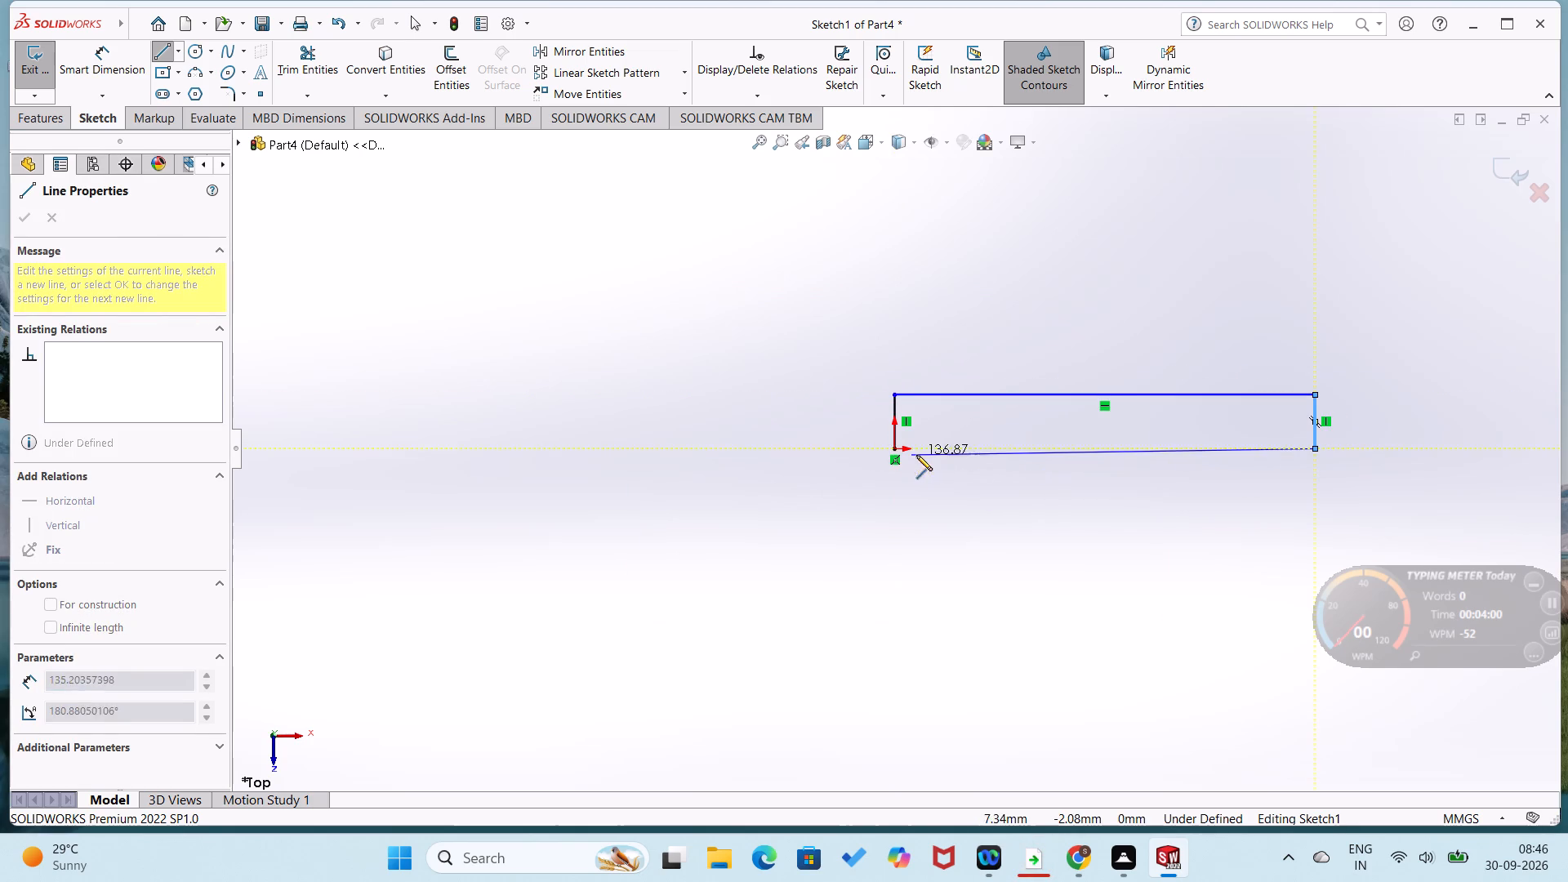
click(895, 448)
Dimension the rectangle's bottom edge to 70 mm and its left edge to 25 mm.
right_drag(829, 561, 875, 412)
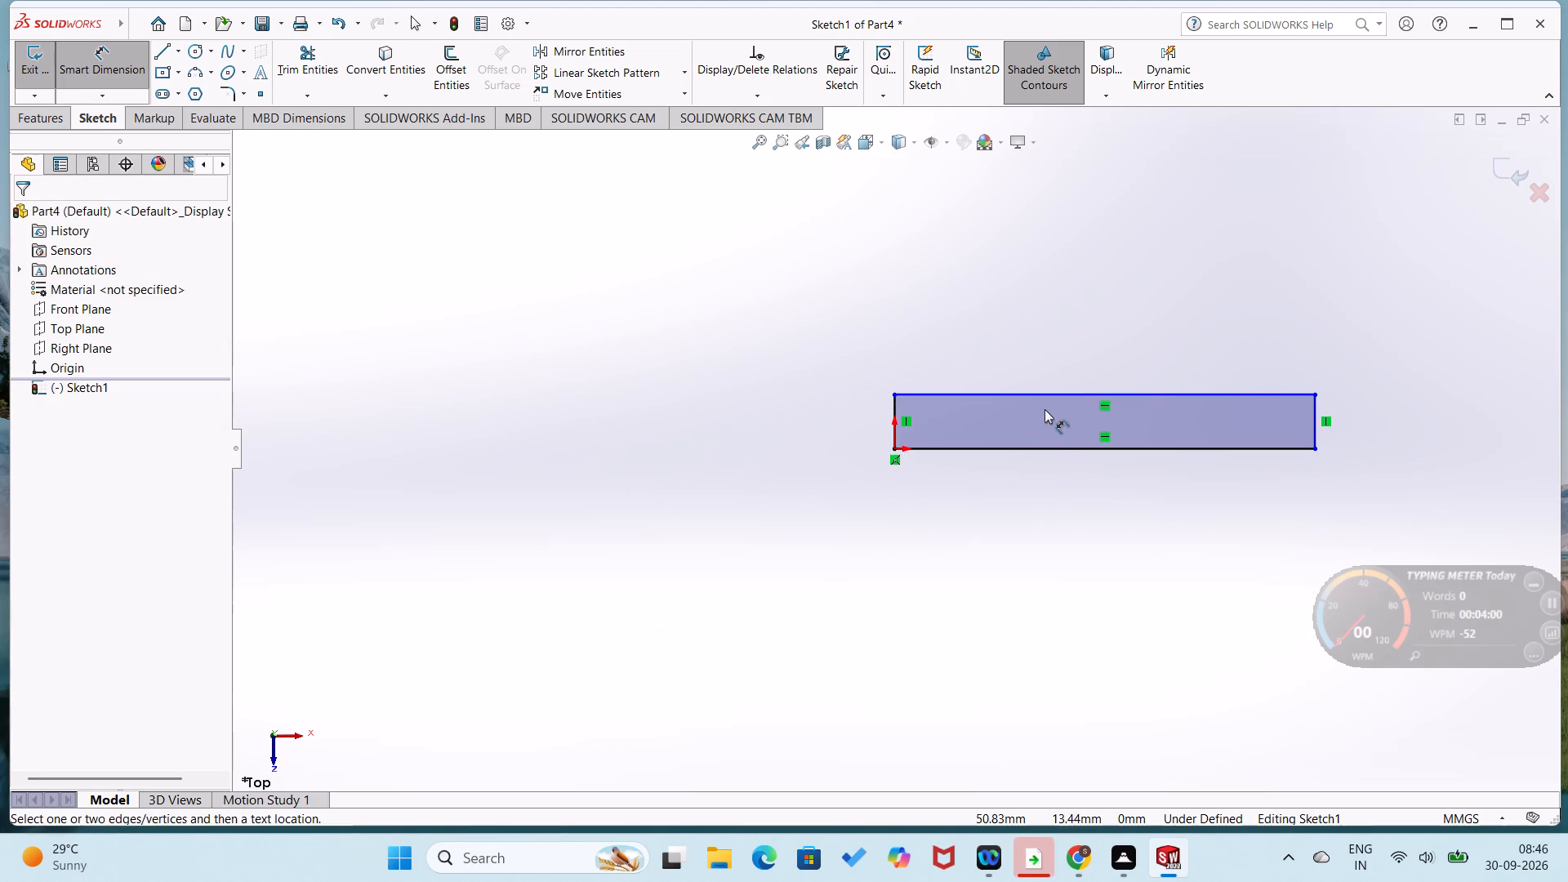
click(1048, 452)
click(1040, 500)
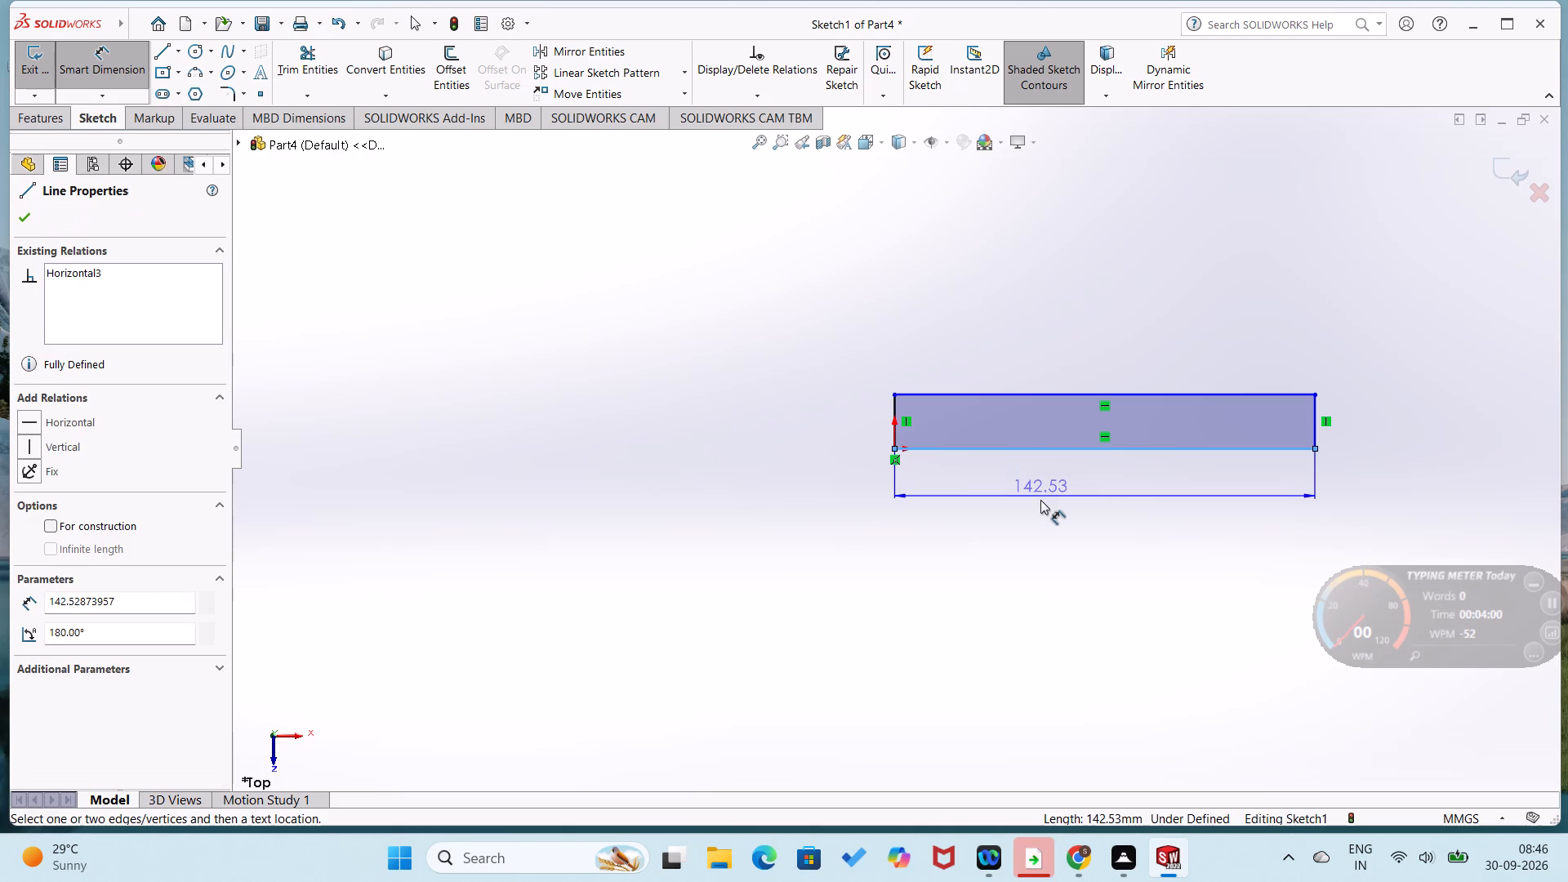
key(7)
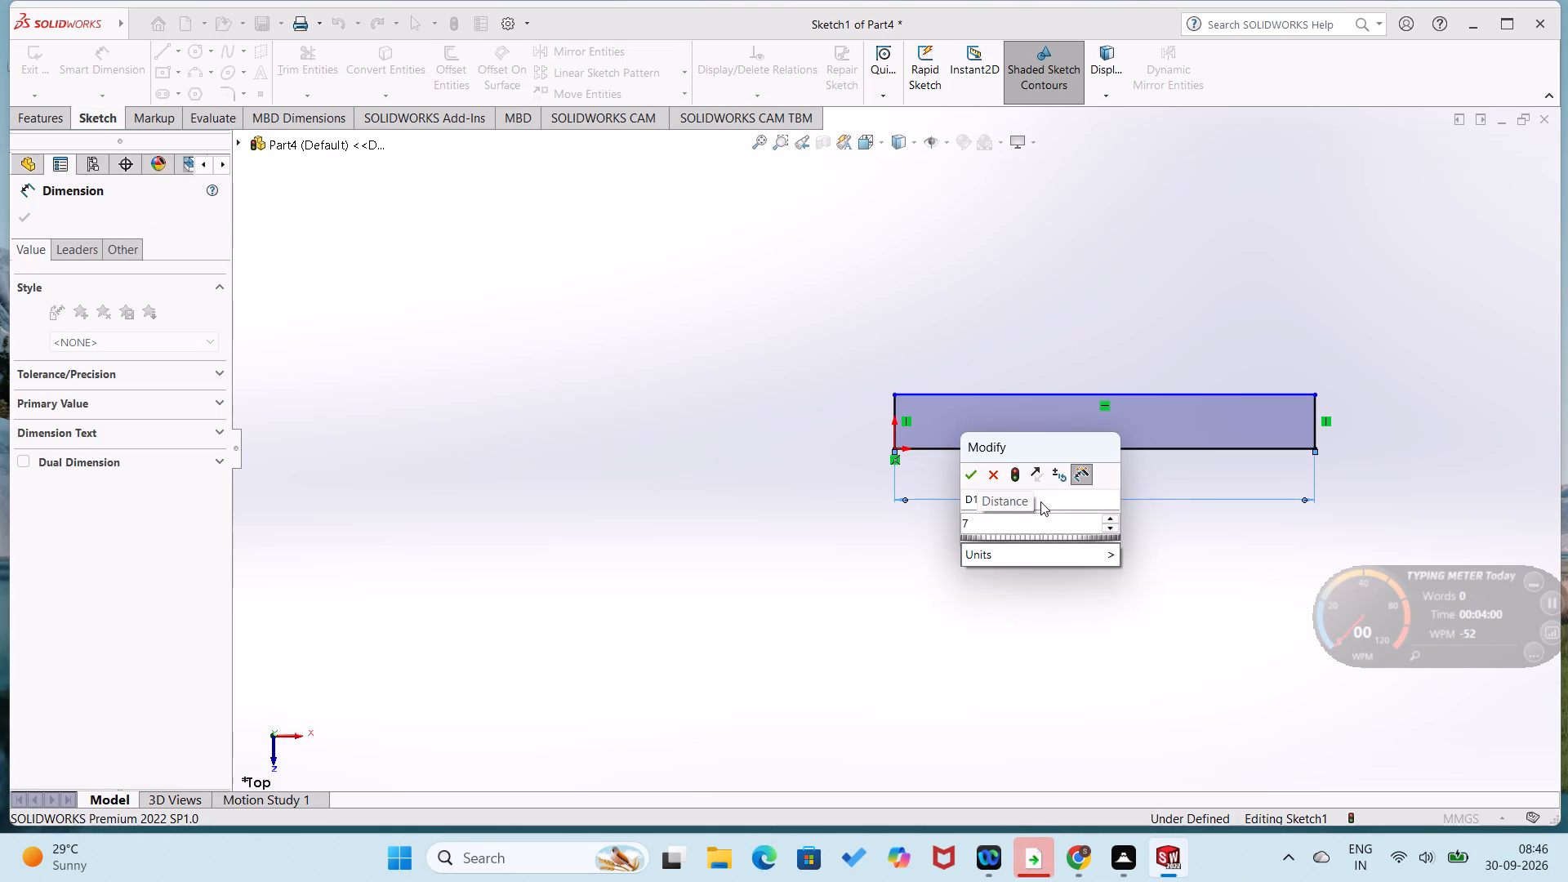
key(0)
key(Return)
scroll(917, 506, down, 2)
click(880, 366)
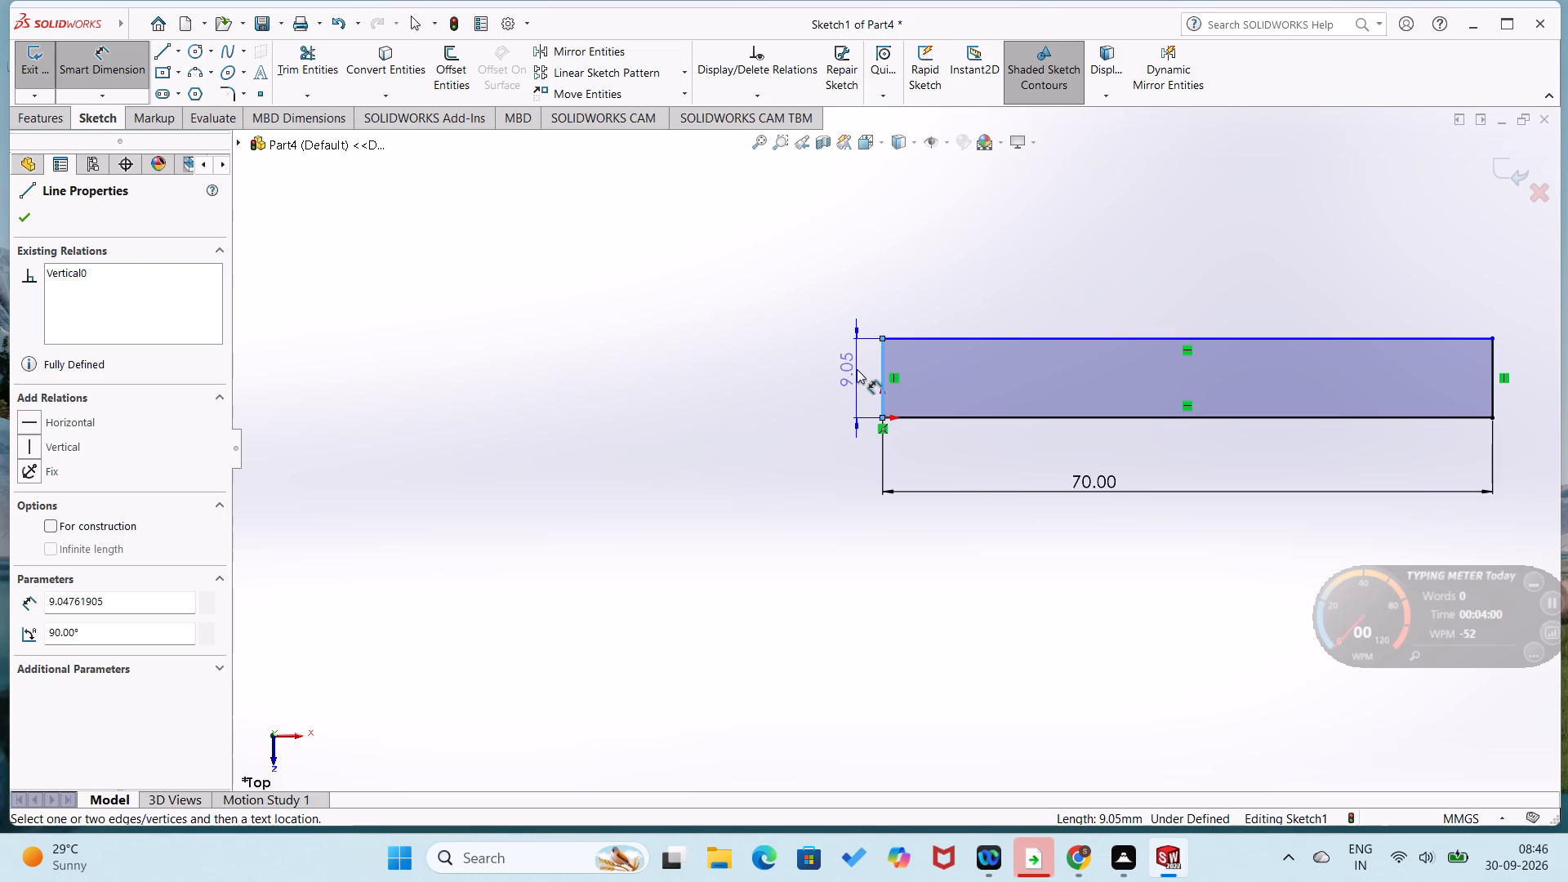
click(857, 369)
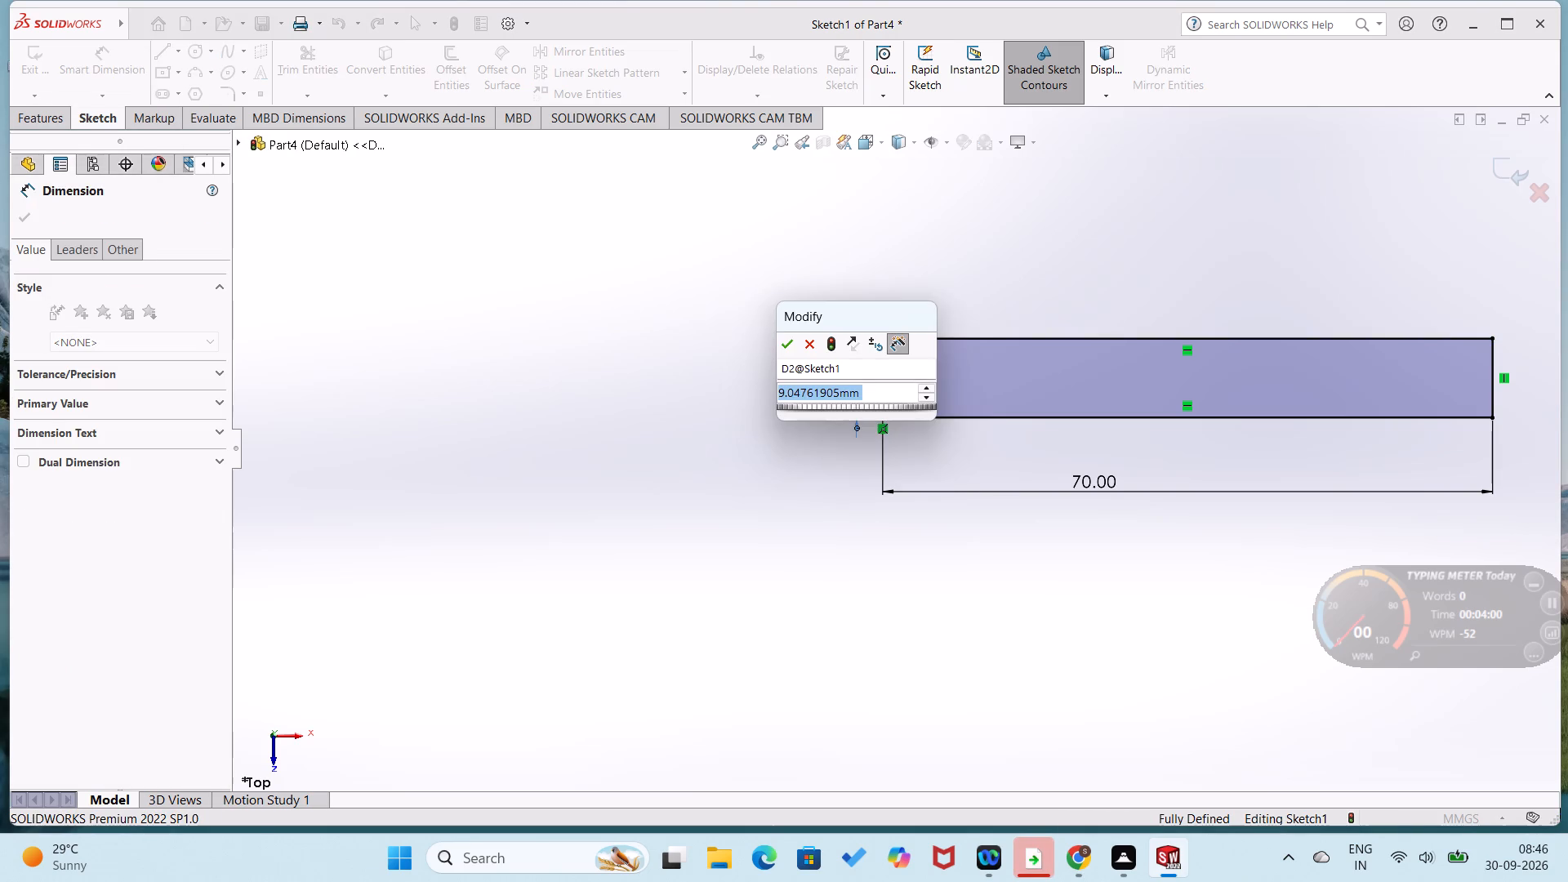
text(25)
key(Return)
click(671, 504)
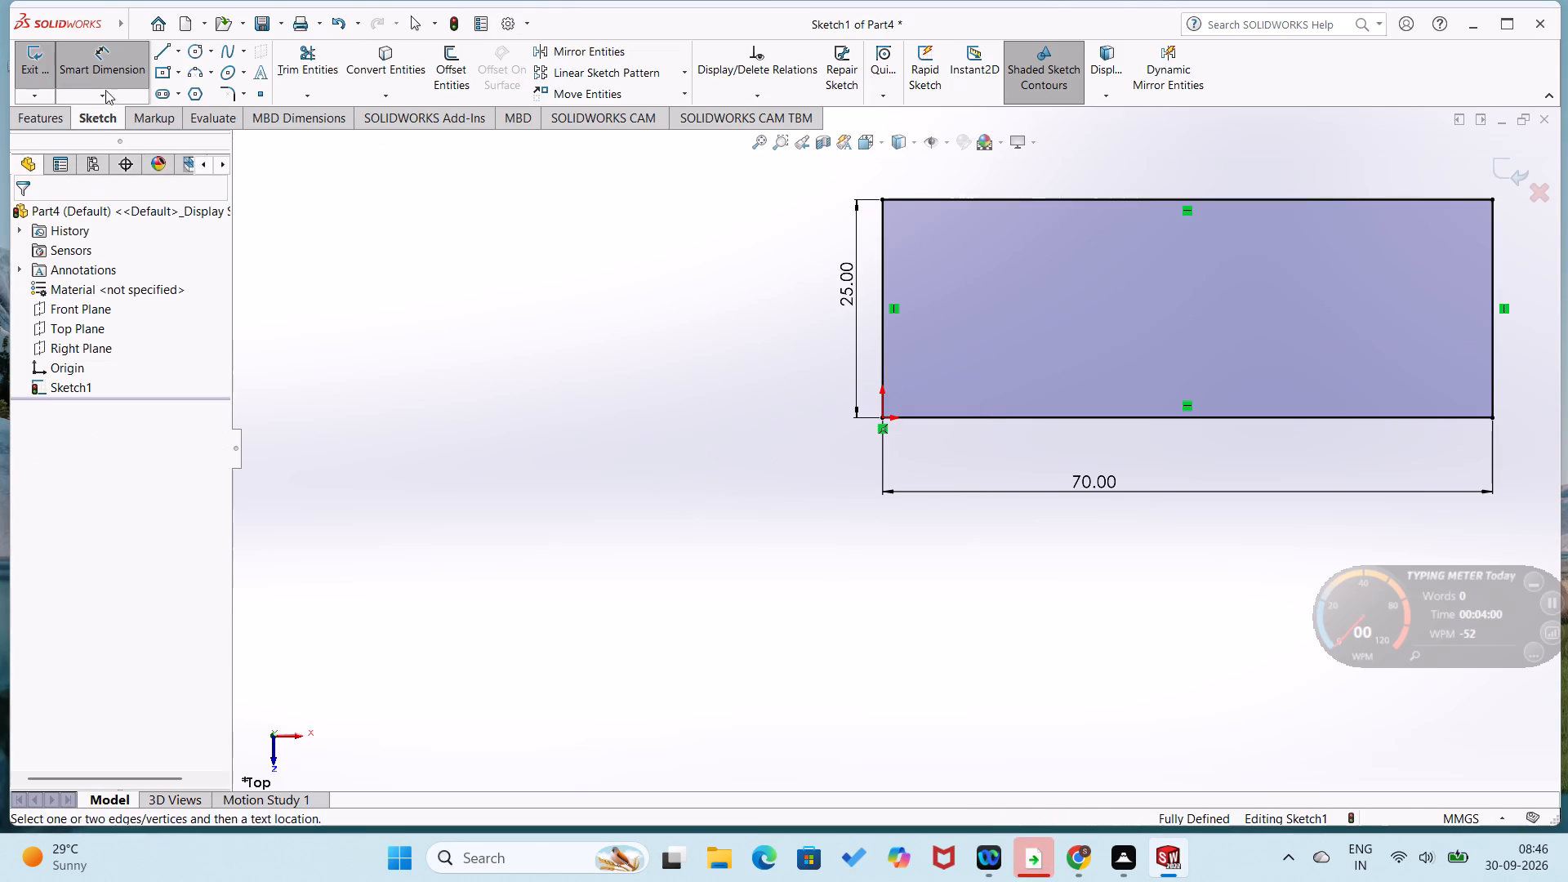
Extrude the rectangular profile as a blind boss 5 mm thick.
click(11, 121)
click(34, 92)
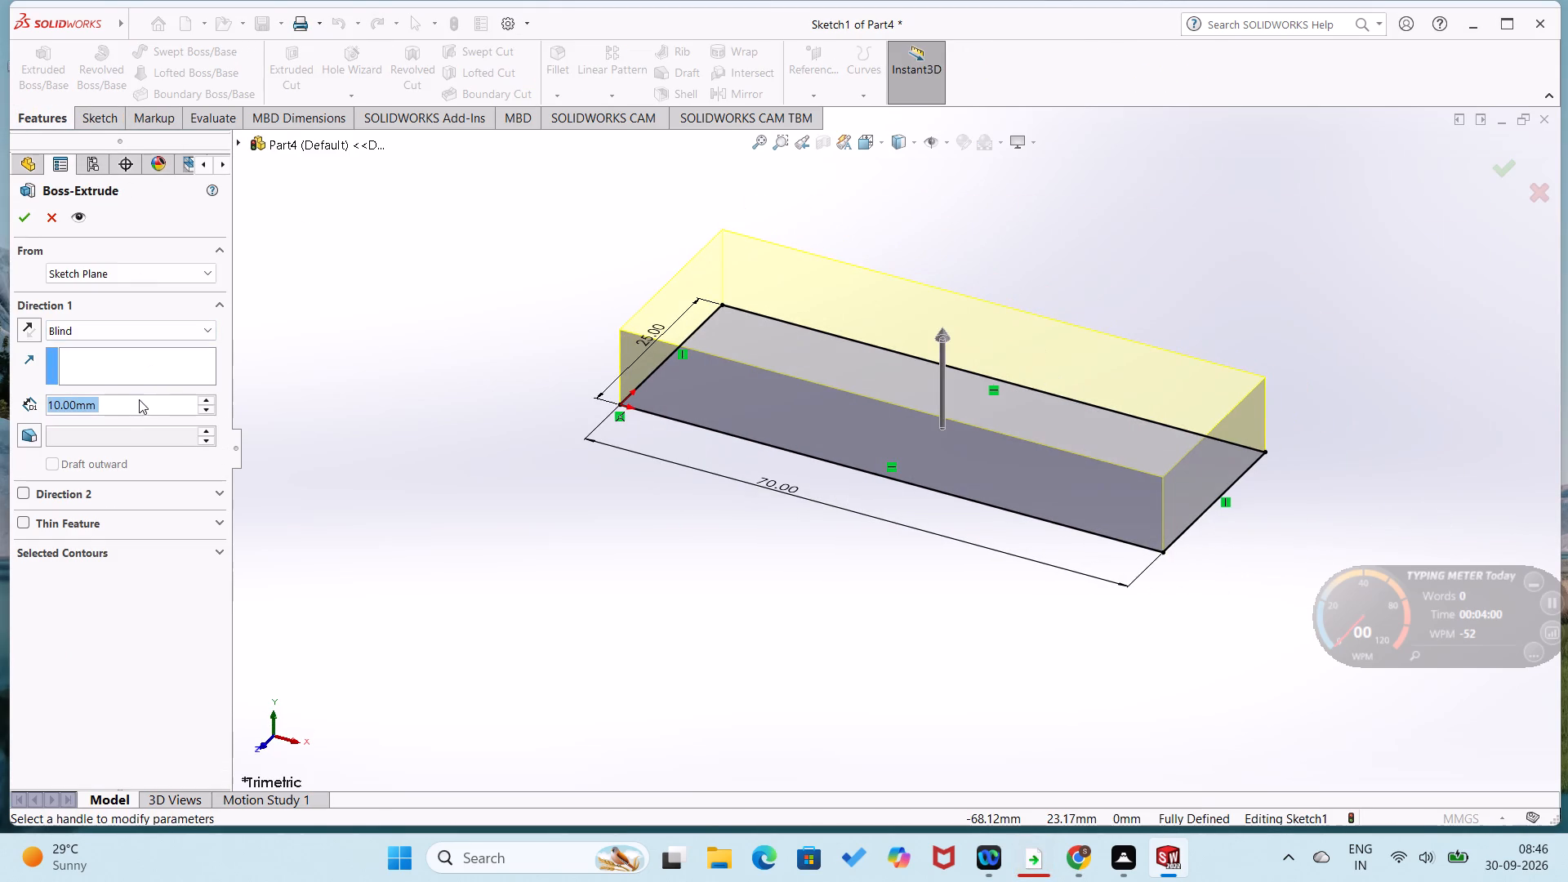
key(5)
key(Return)
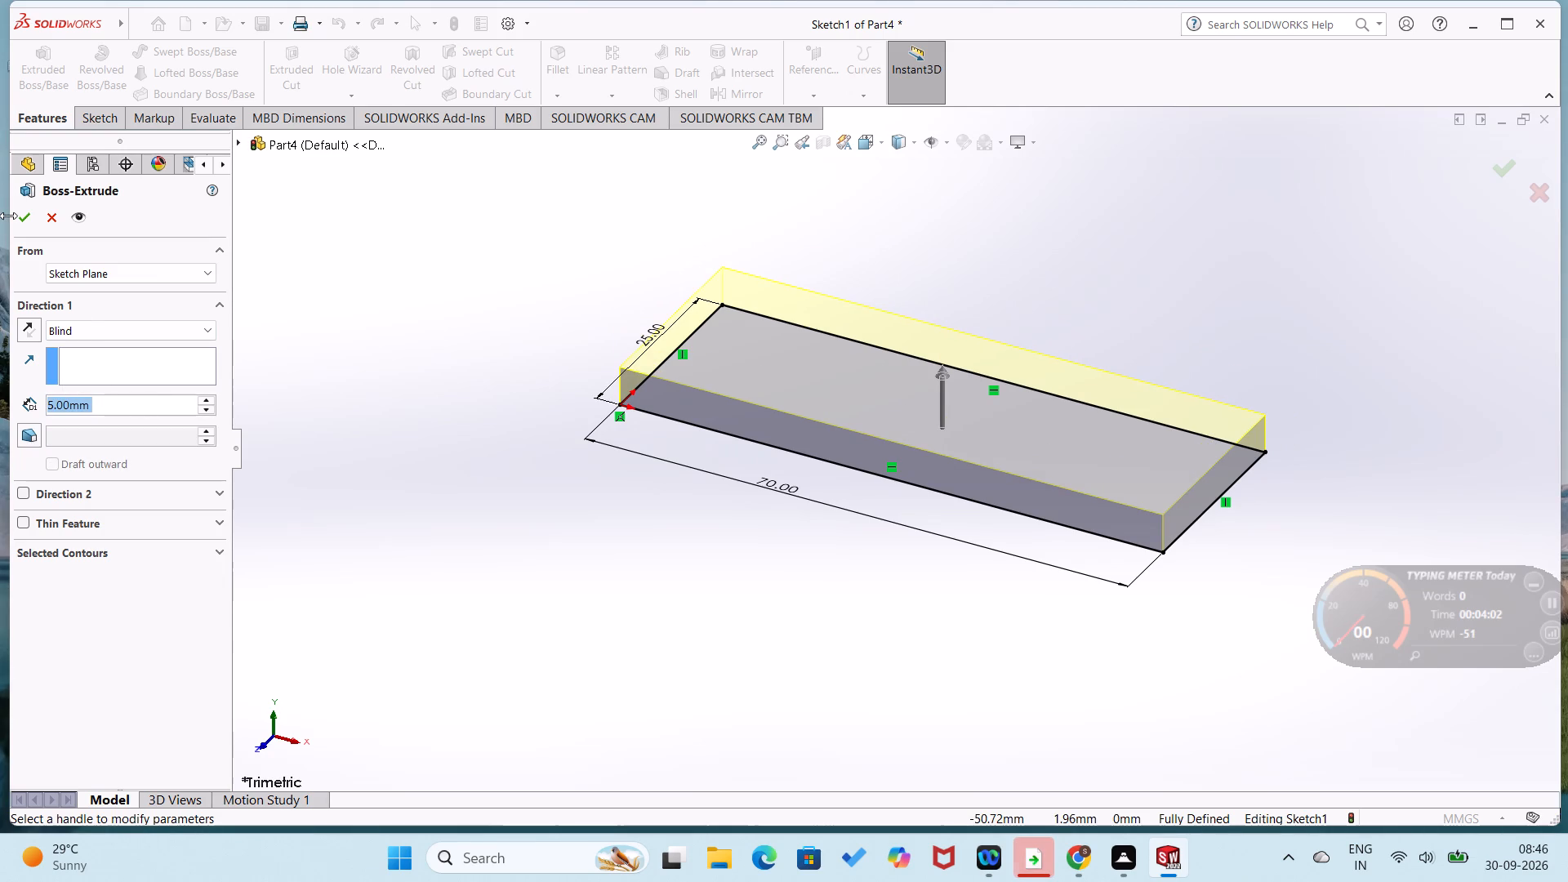
click(17, 216)
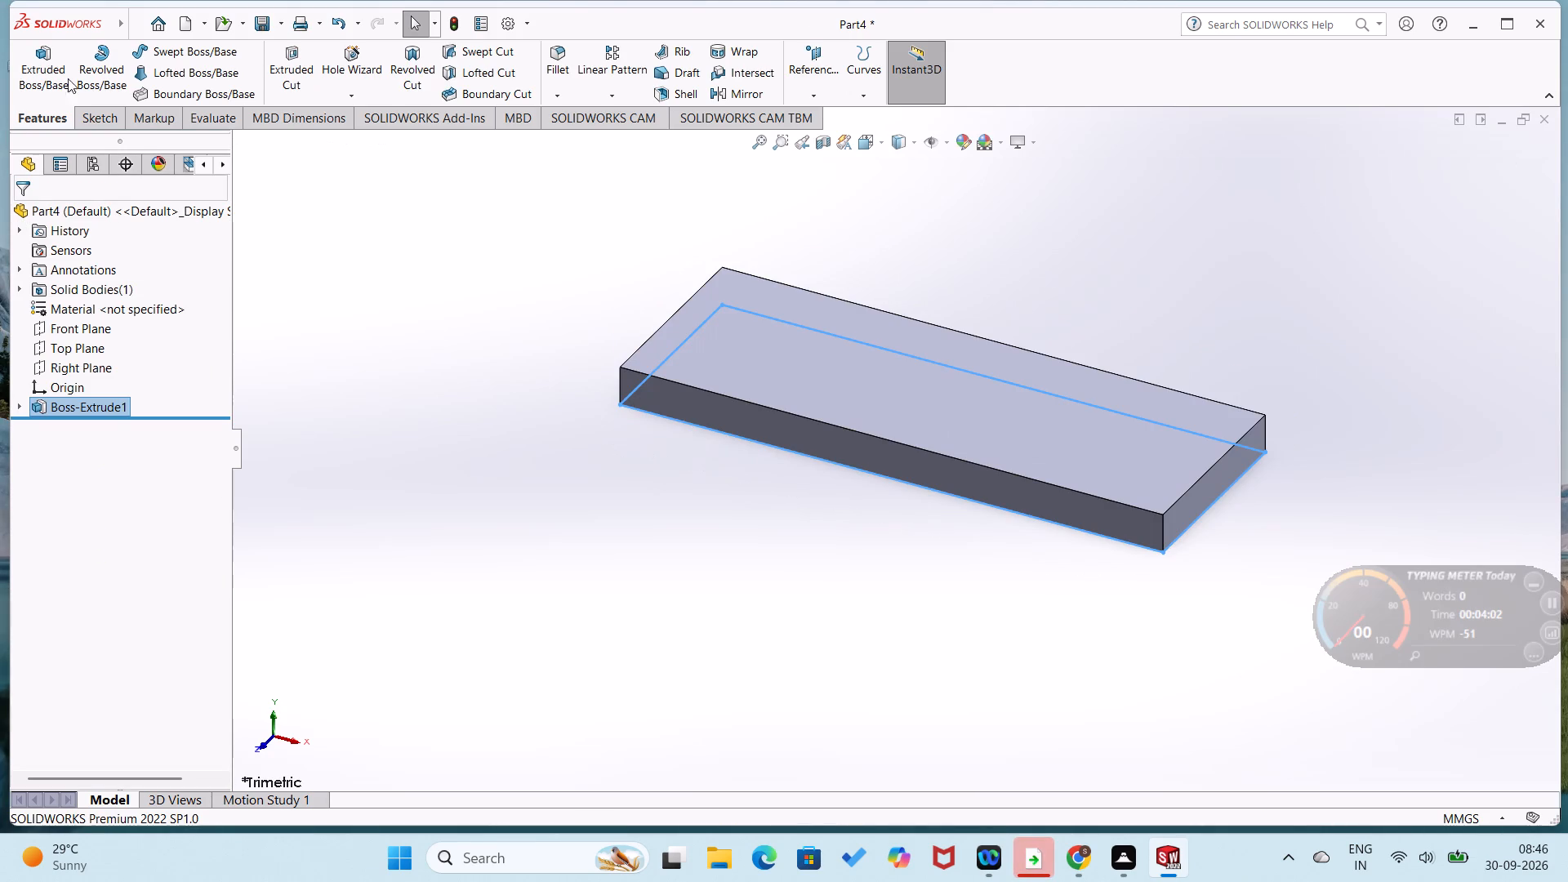
On the plate's long front face, sketch a closed twin-peaked line profile with a central notch, about 46 mm wide and 20 mm high, along the top edge.
right_click(661, 388)
click(693, 363)
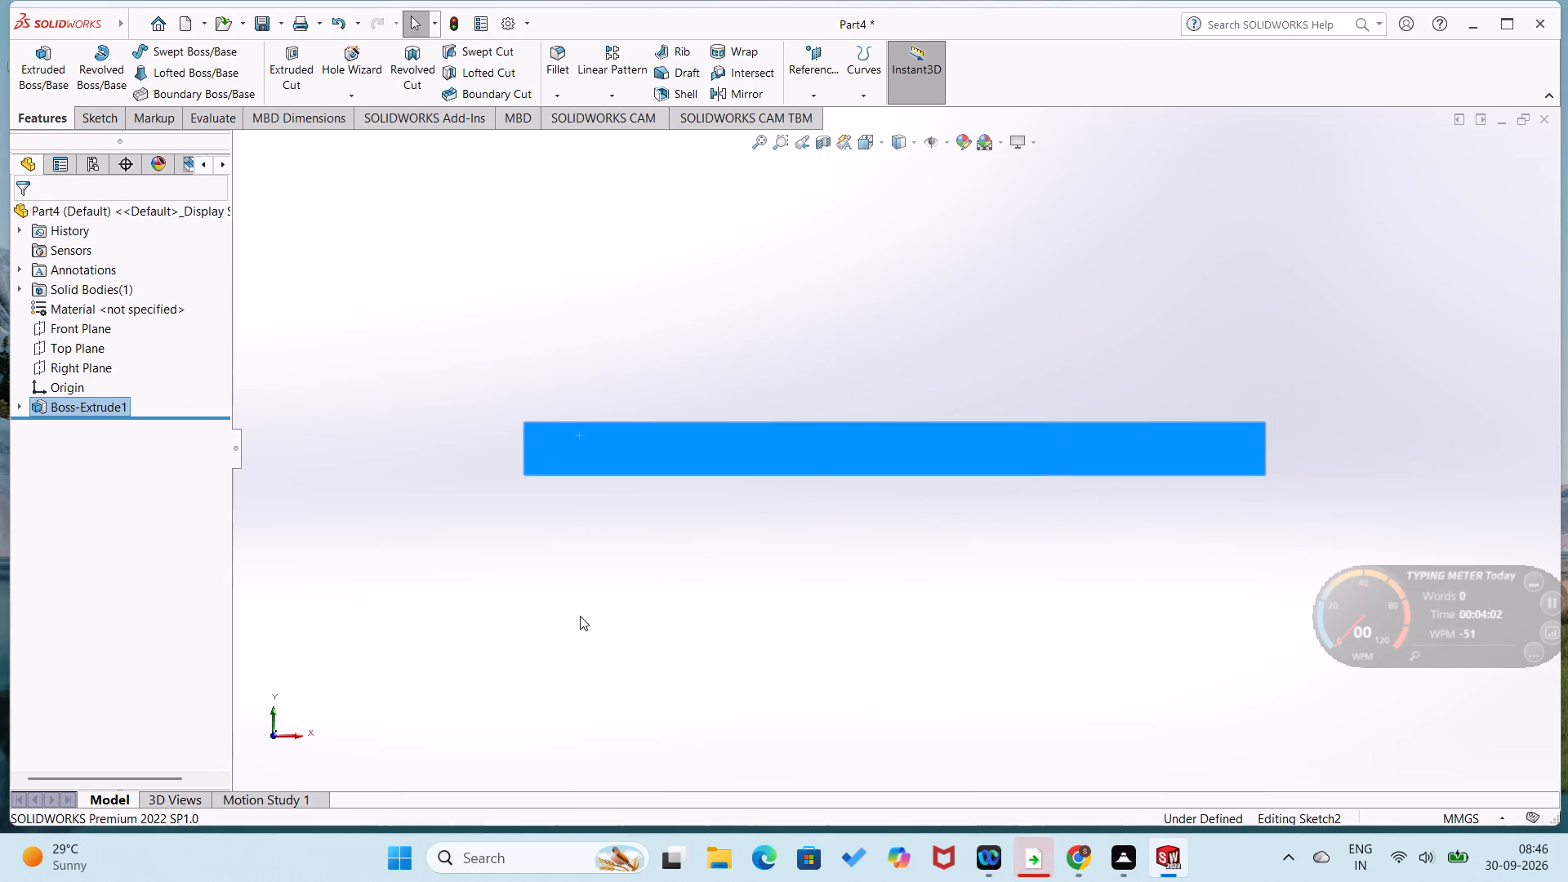
right_drag(627, 621, 578, 628)
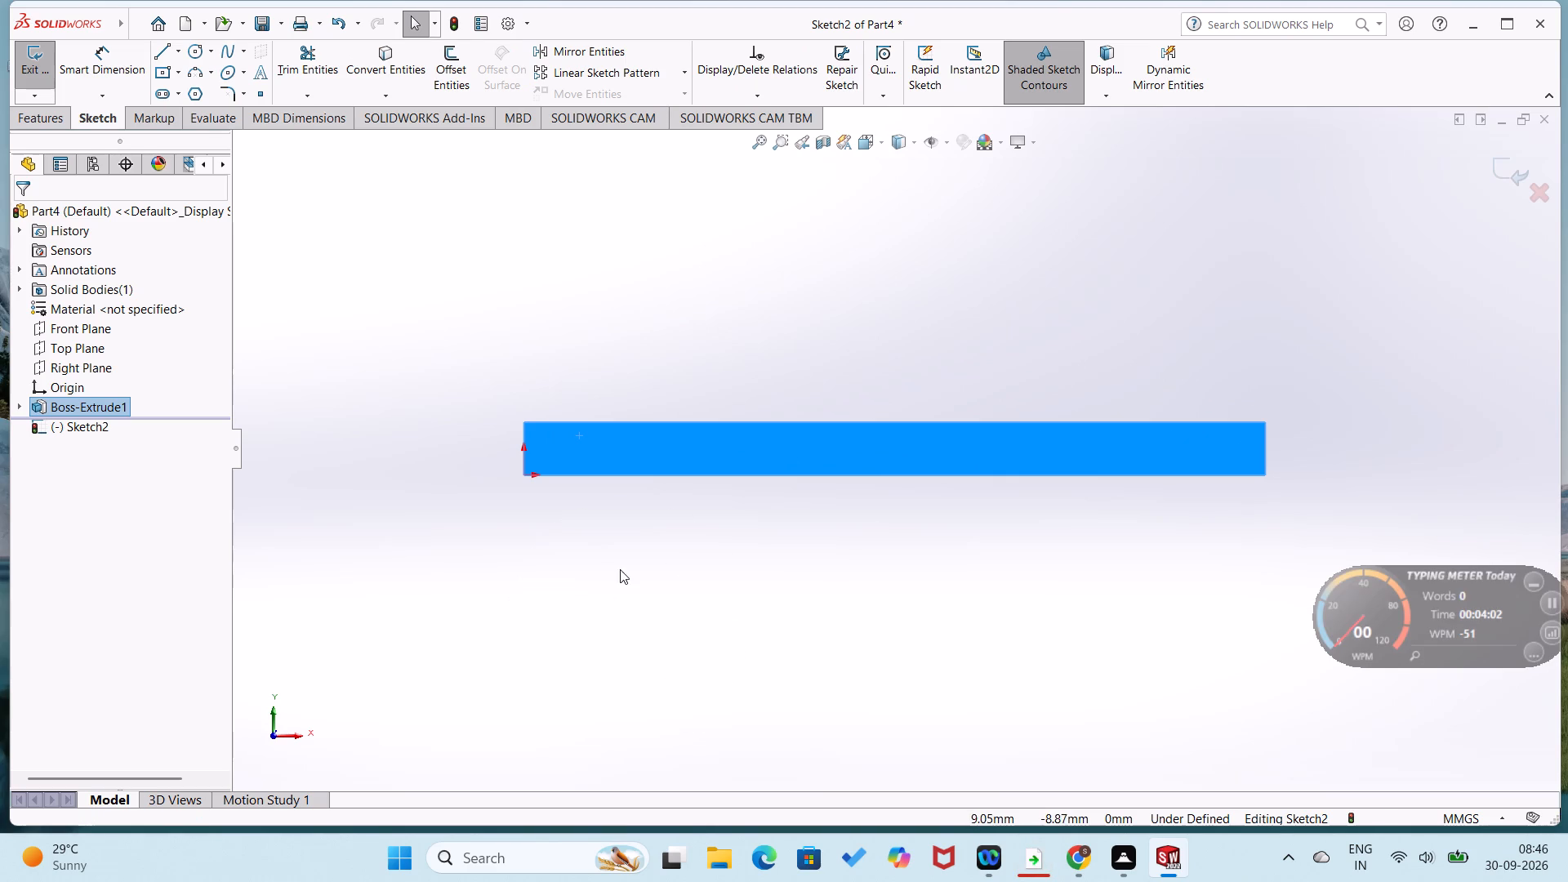
right_drag(629, 550, 487, 600)
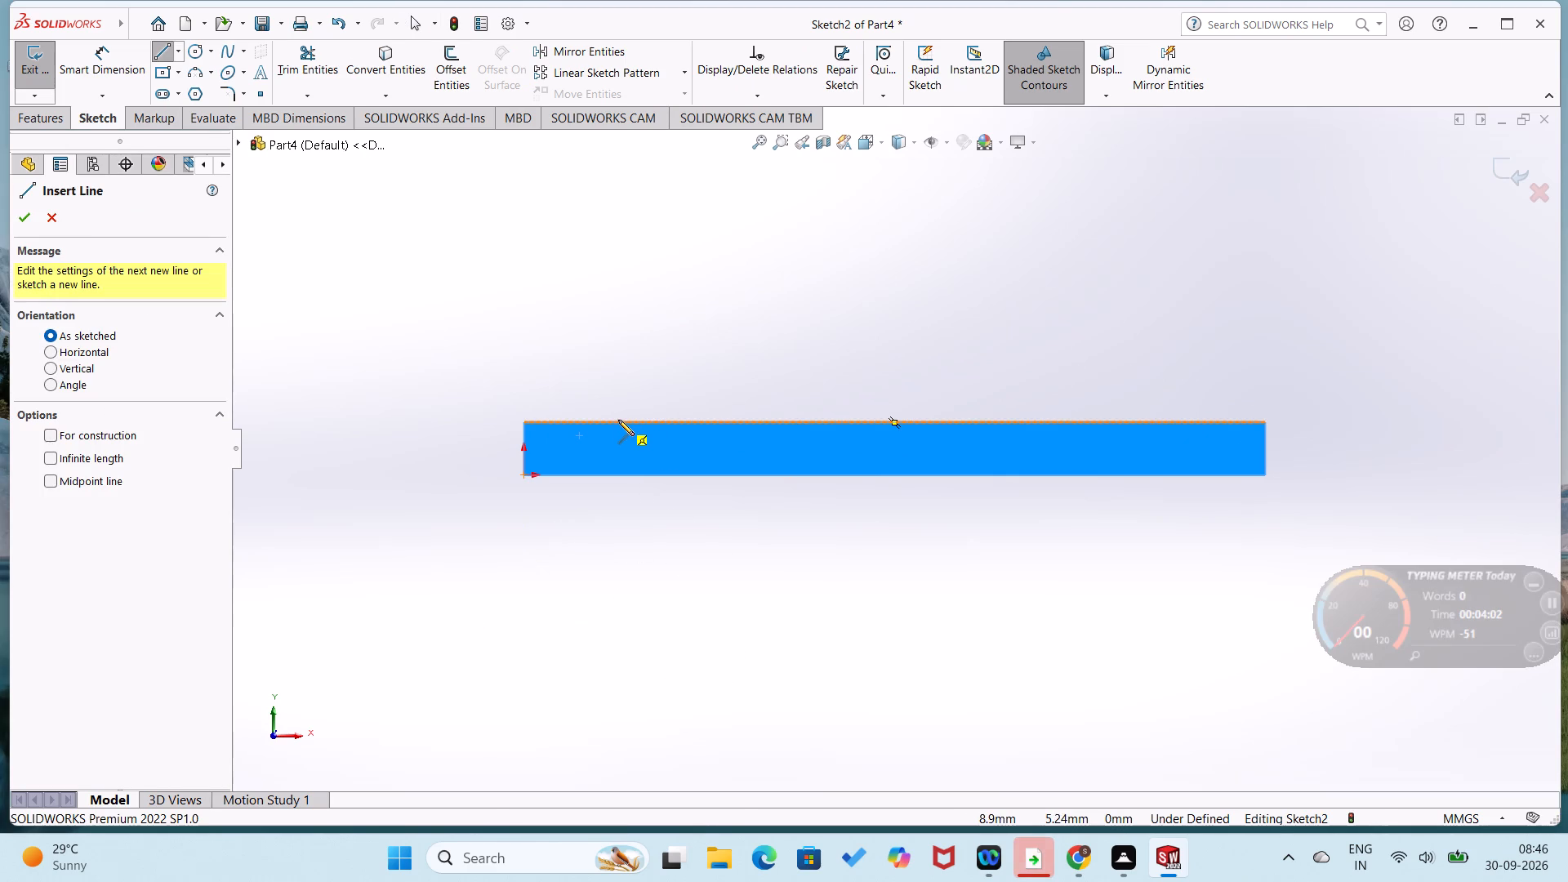
click(618, 420)
click(623, 287)
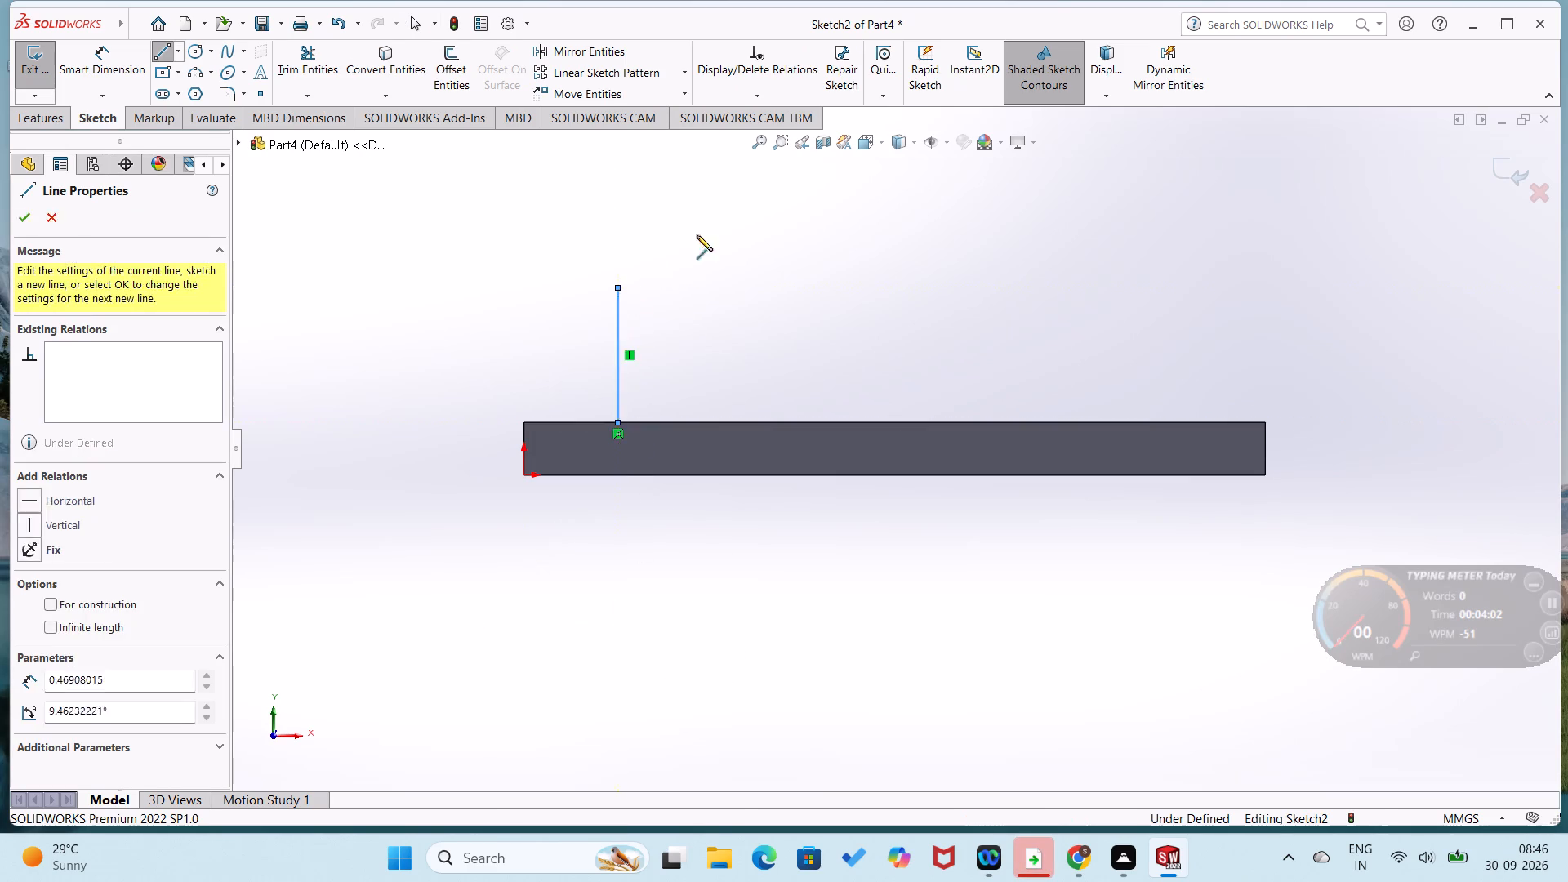
click(723, 214)
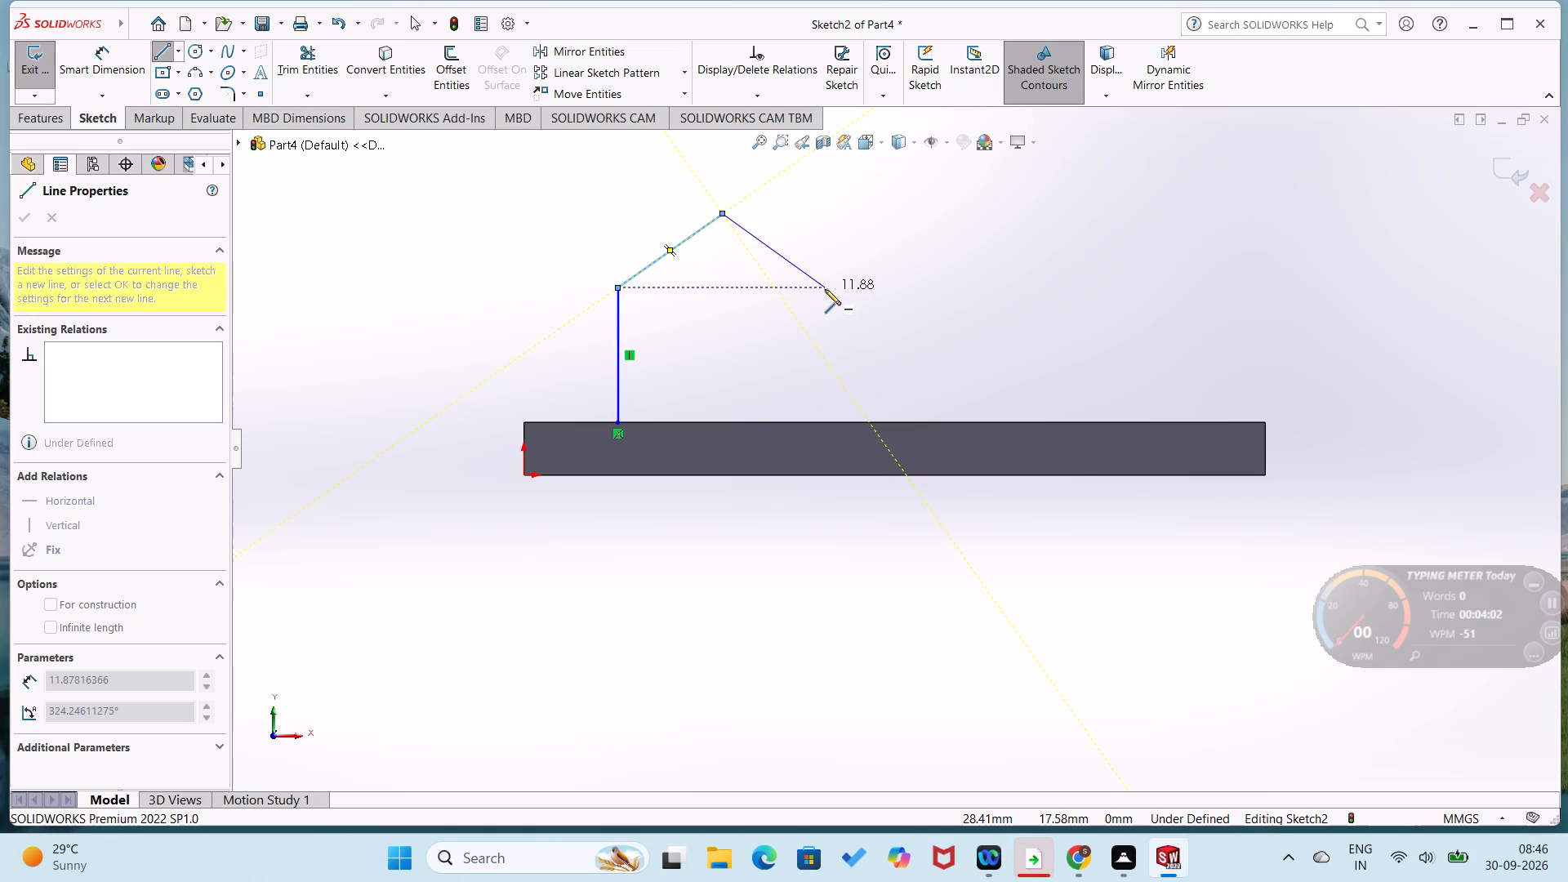
click(825, 289)
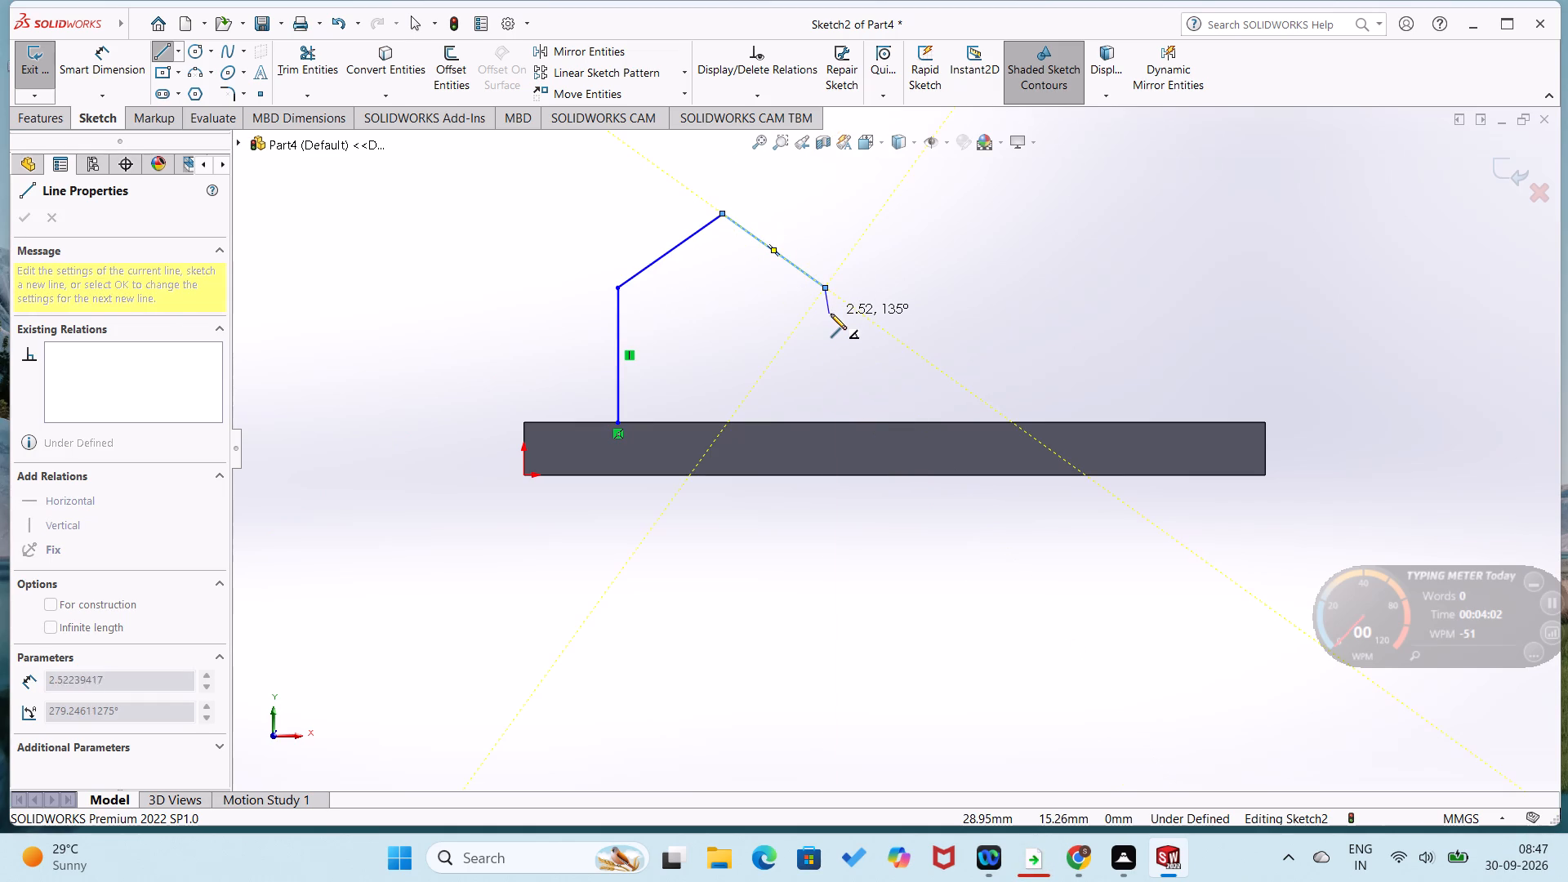
click(829, 314)
click(854, 314)
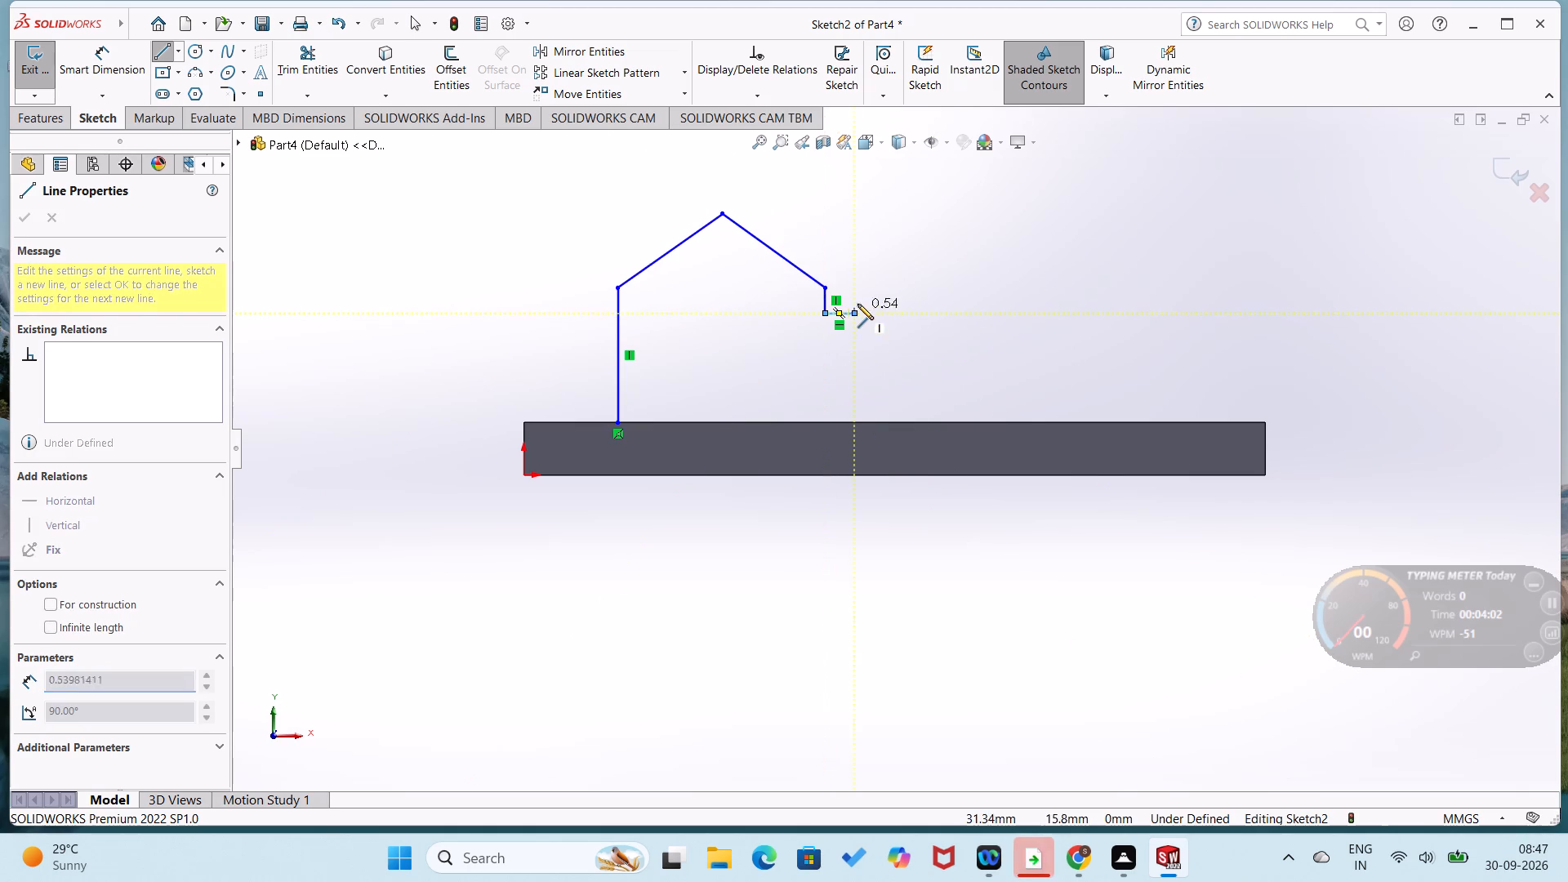
click(857, 290)
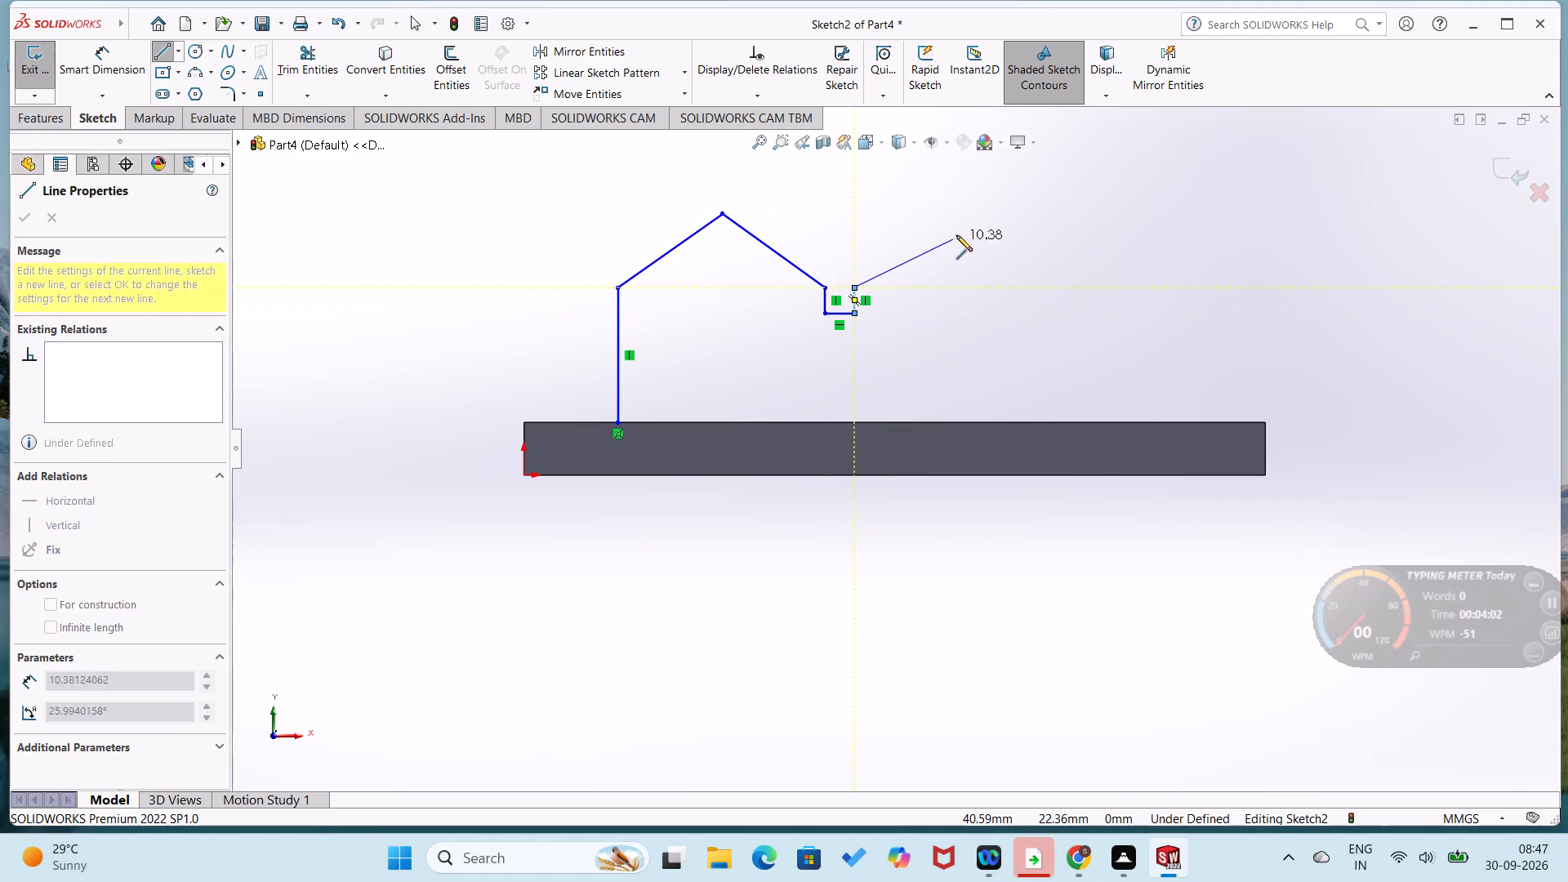
click(970, 216)
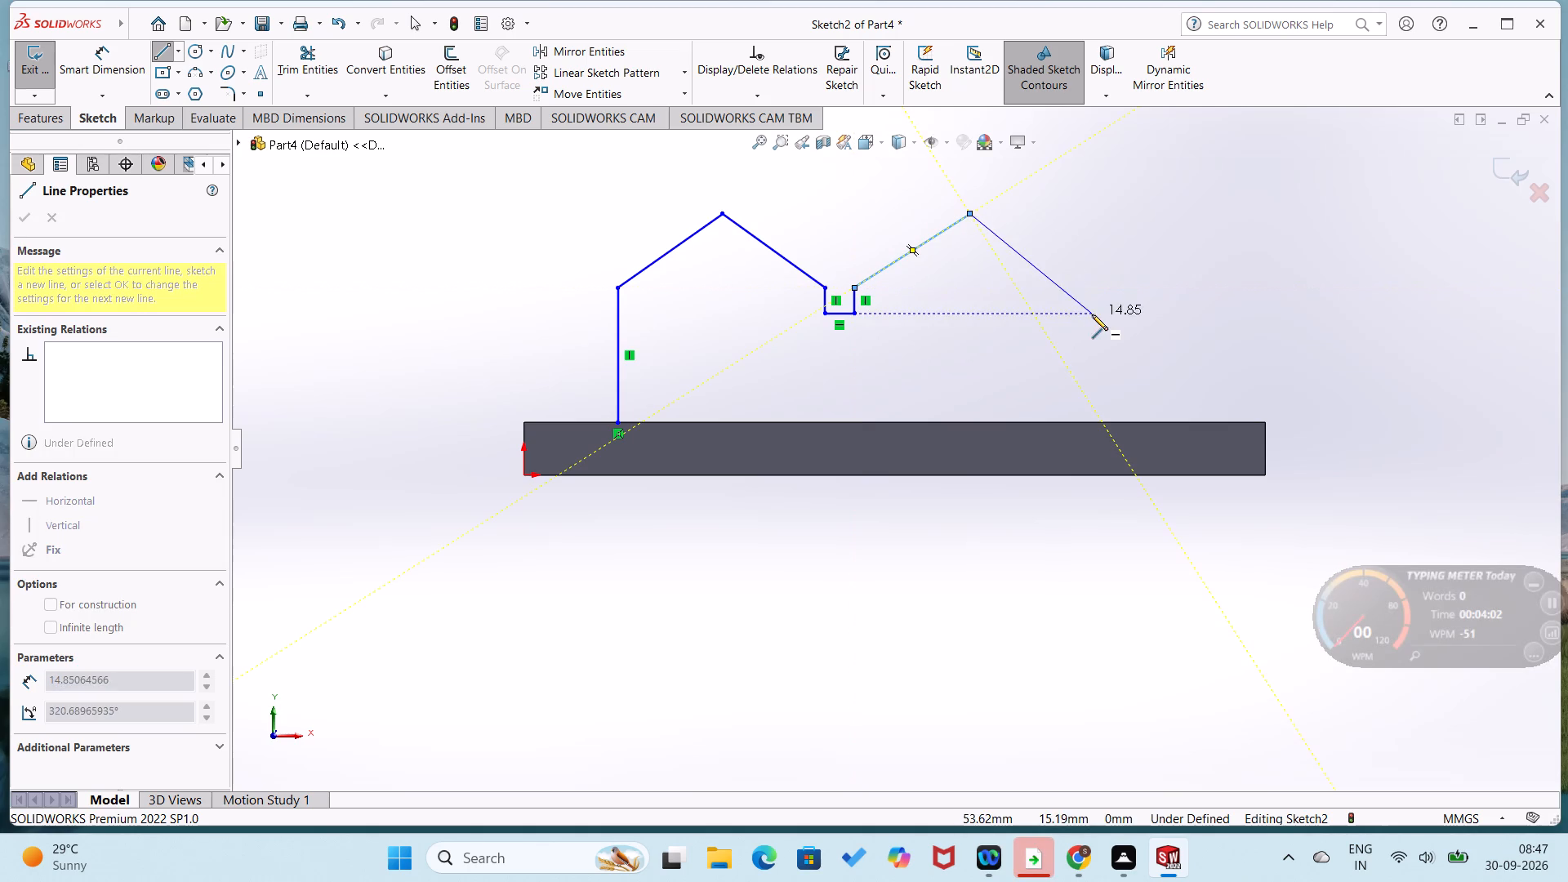
click(1101, 291)
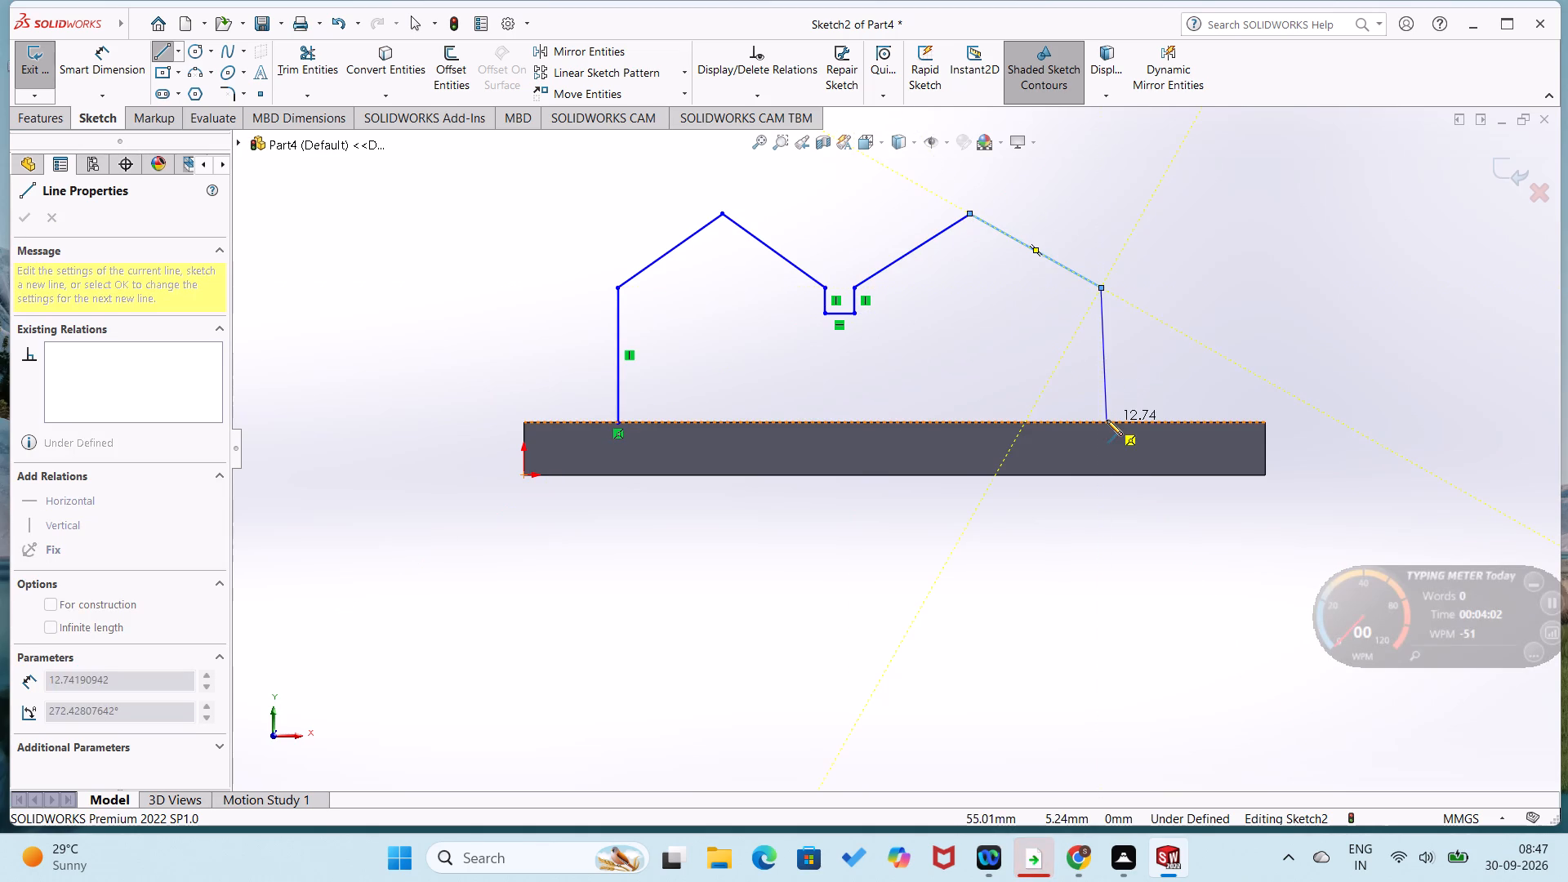
click(1105, 421)
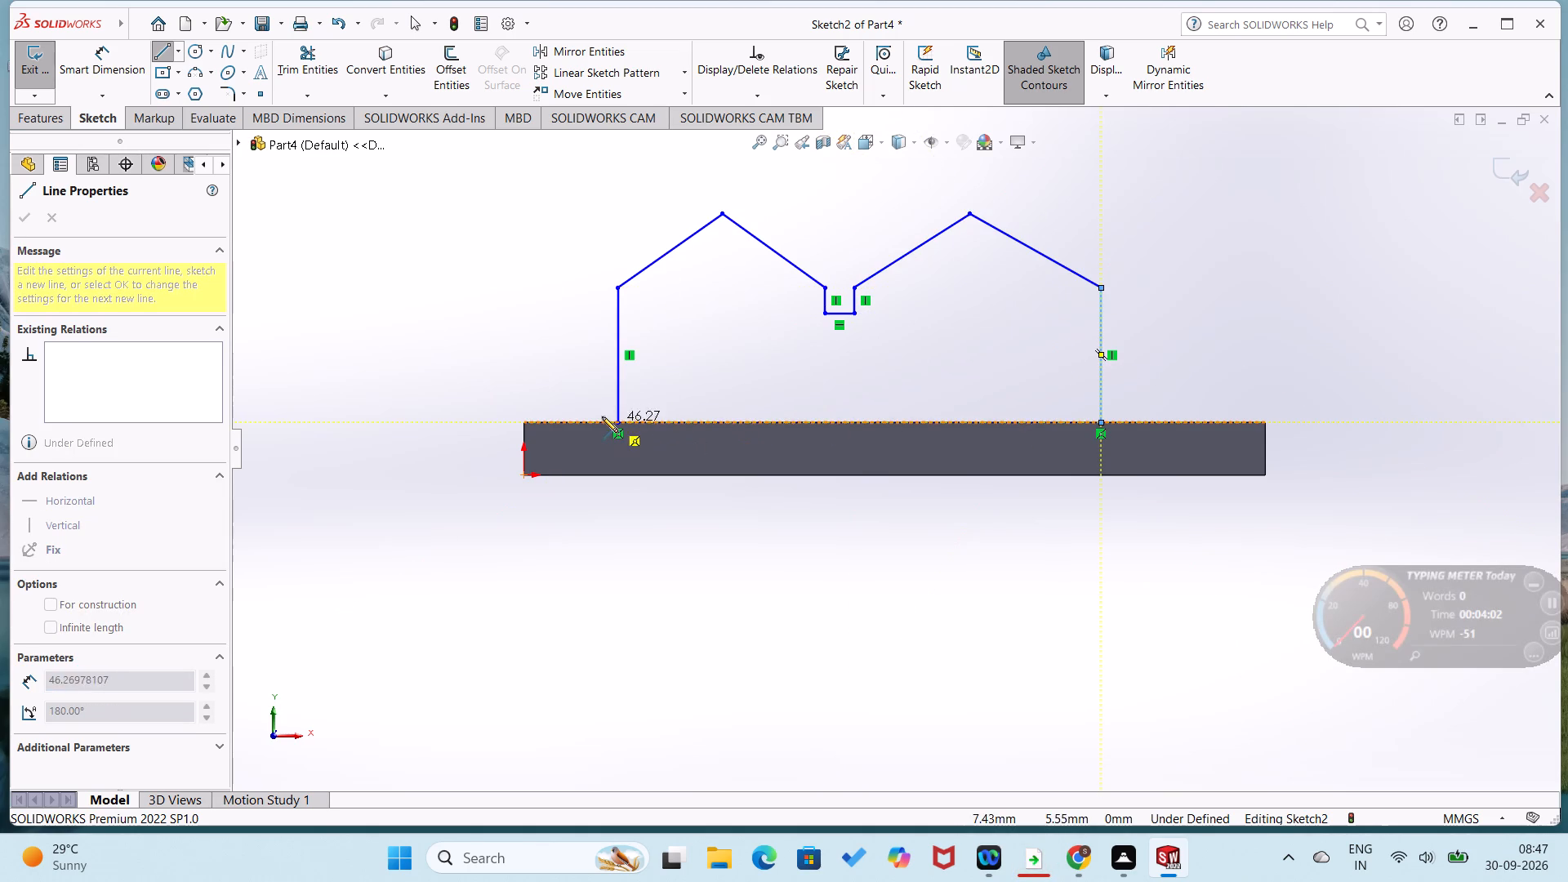
click(621, 420)
Dimension both bottom corners of the twin-peaked profile 9 mm from the nearest ends of the plate.
right_drag(572, 581, 632, 318)
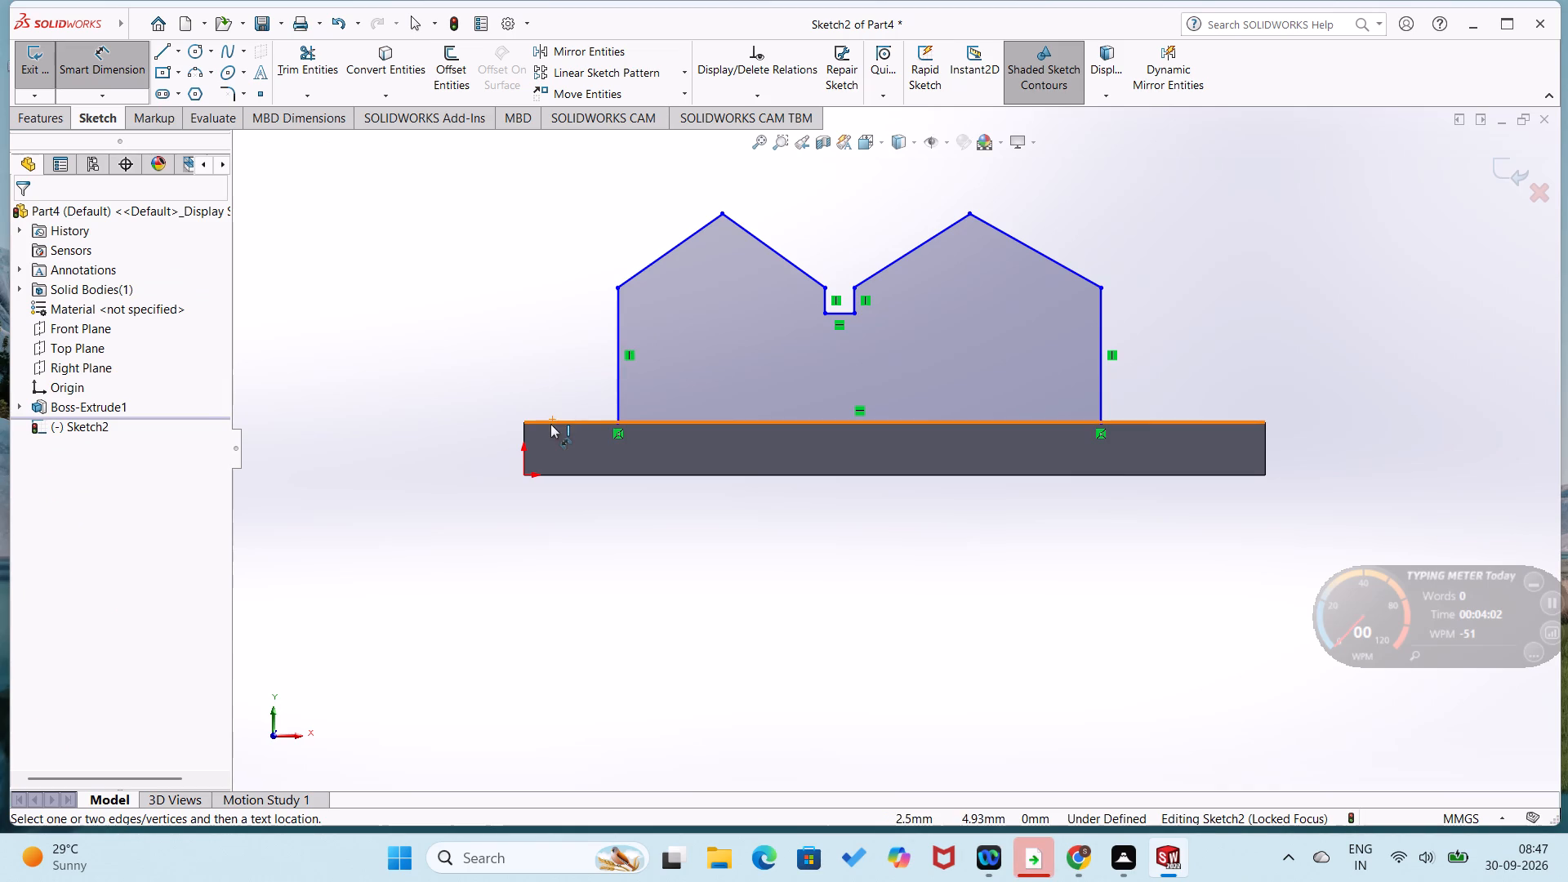
click(523, 421)
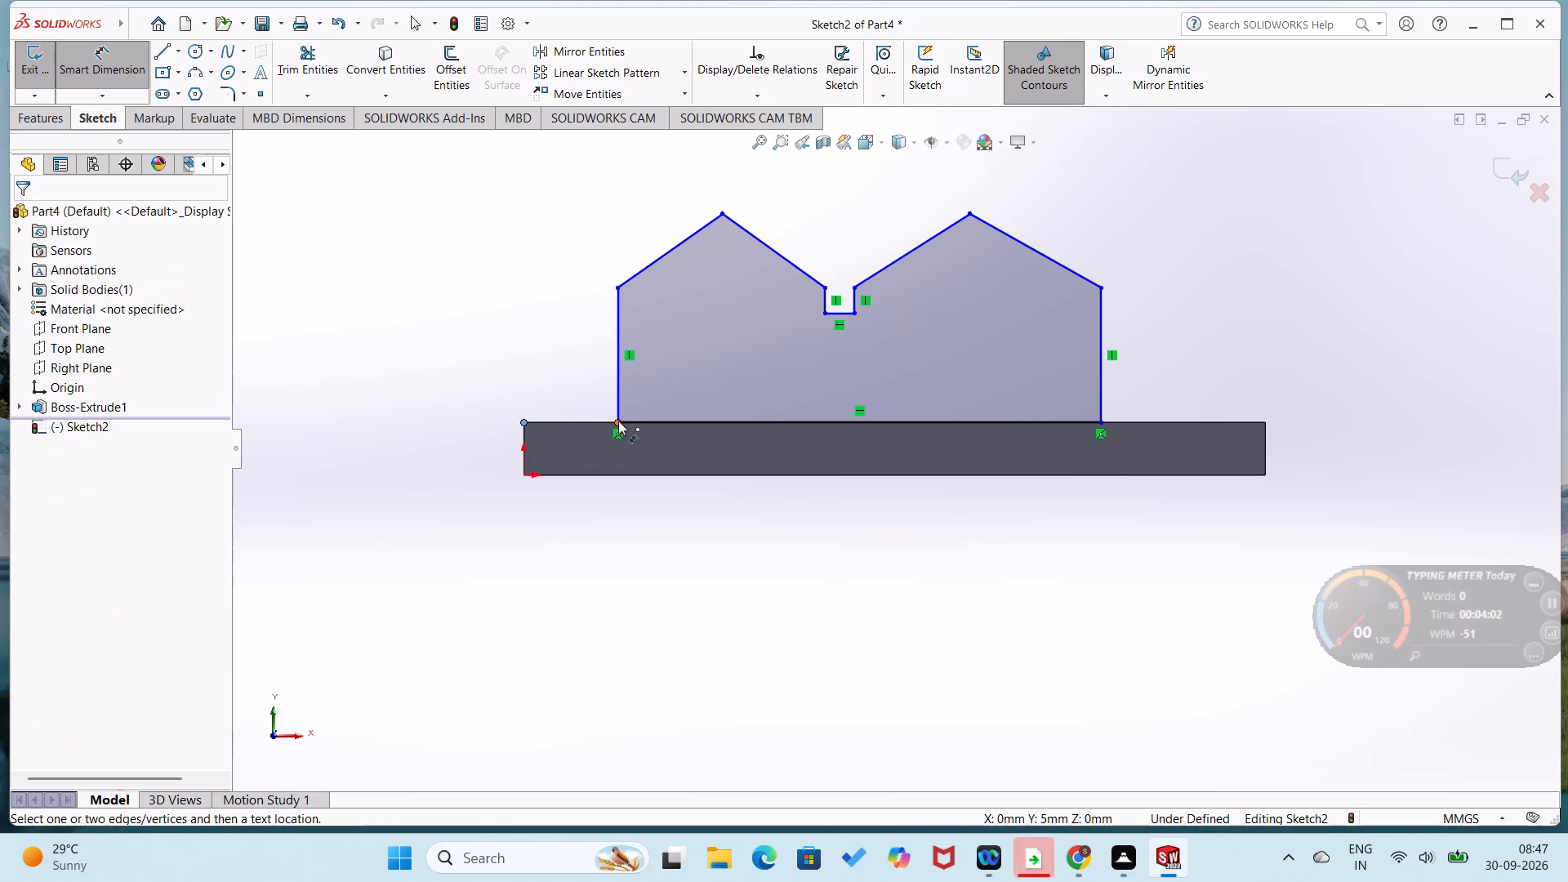
click(618, 421)
click(584, 396)
key(9)
key(Return)
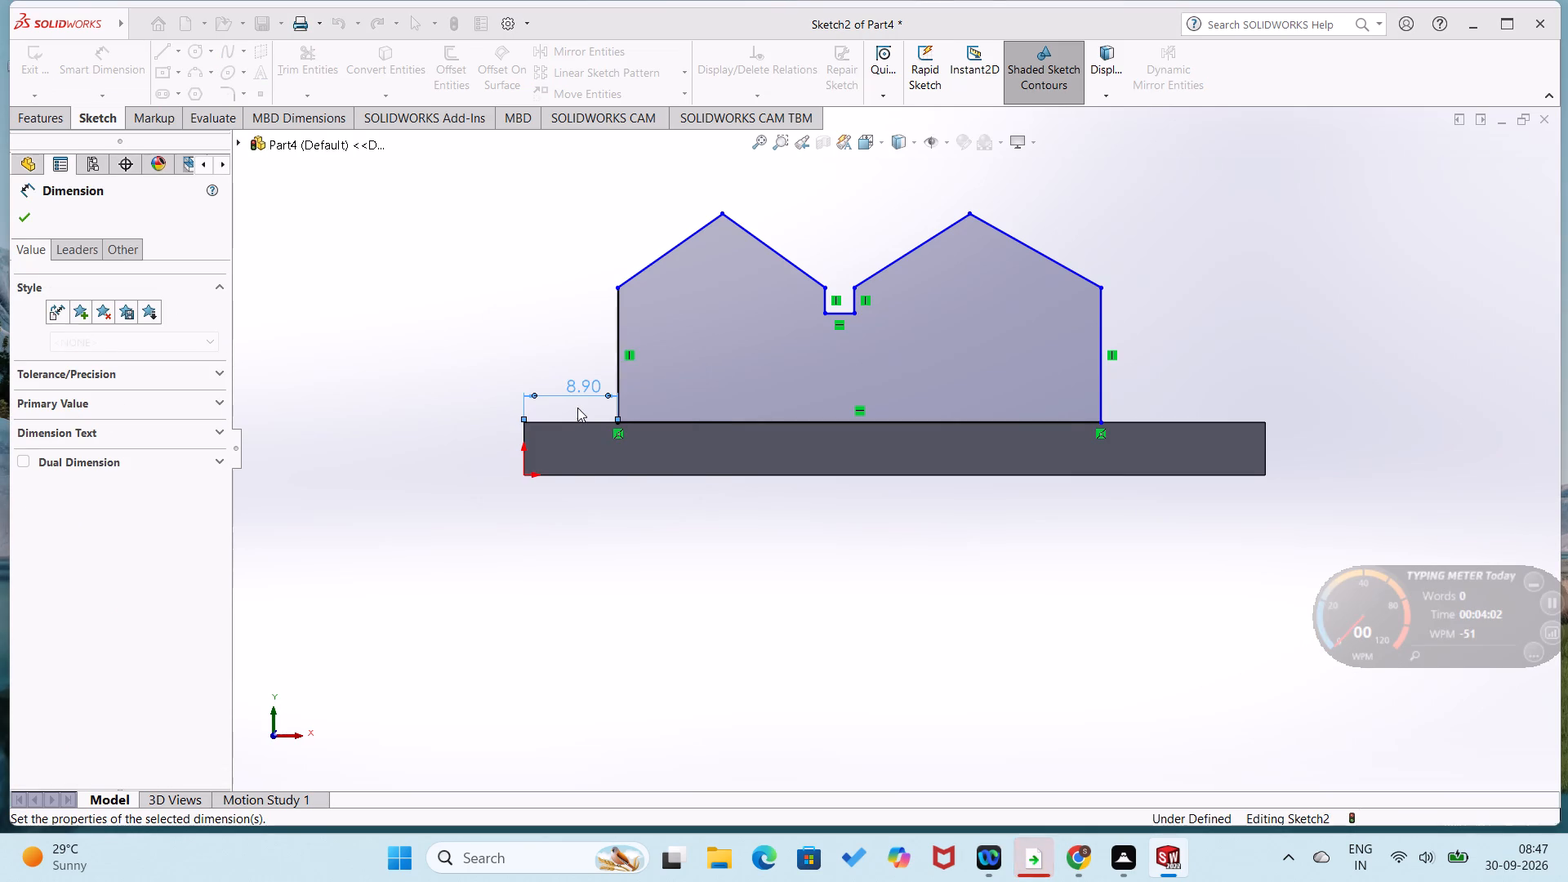
click(1099, 425)
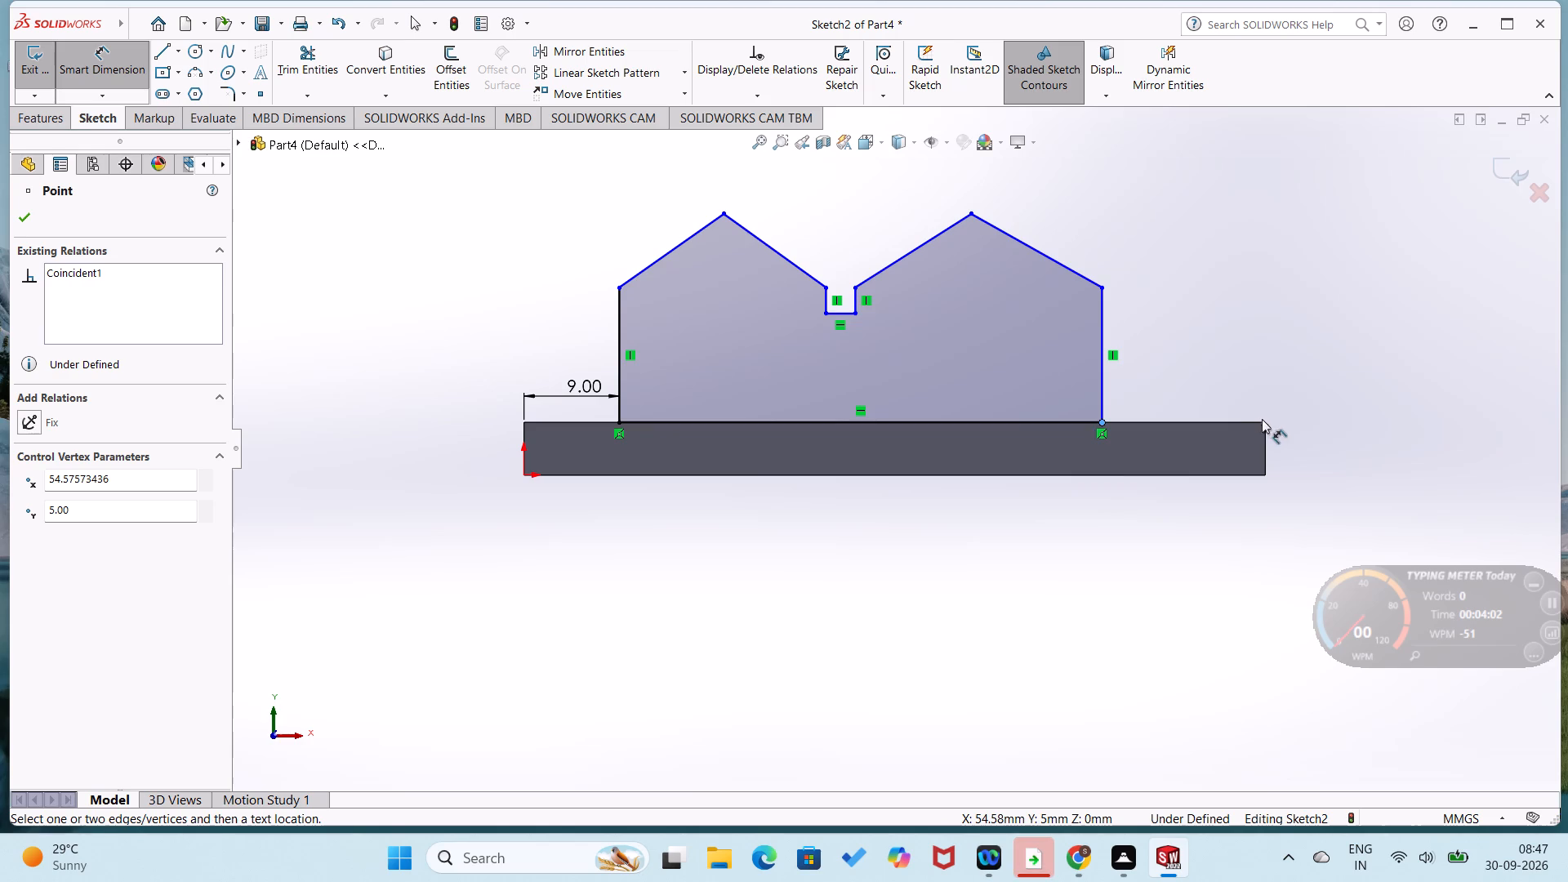
click(1265, 424)
click(1240, 403)
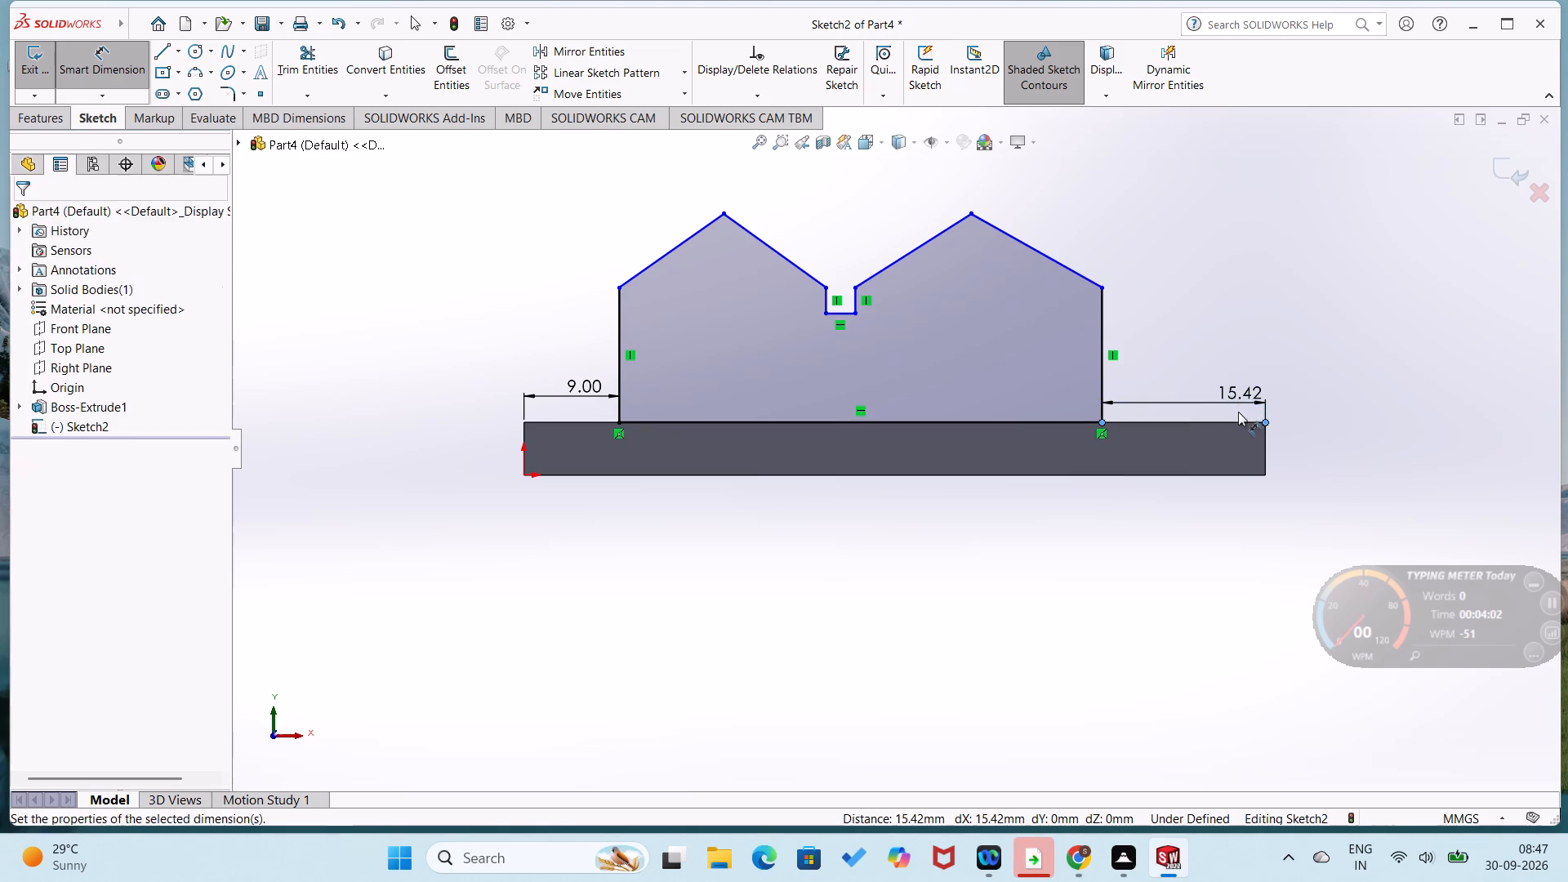
key(9)
key(Return)
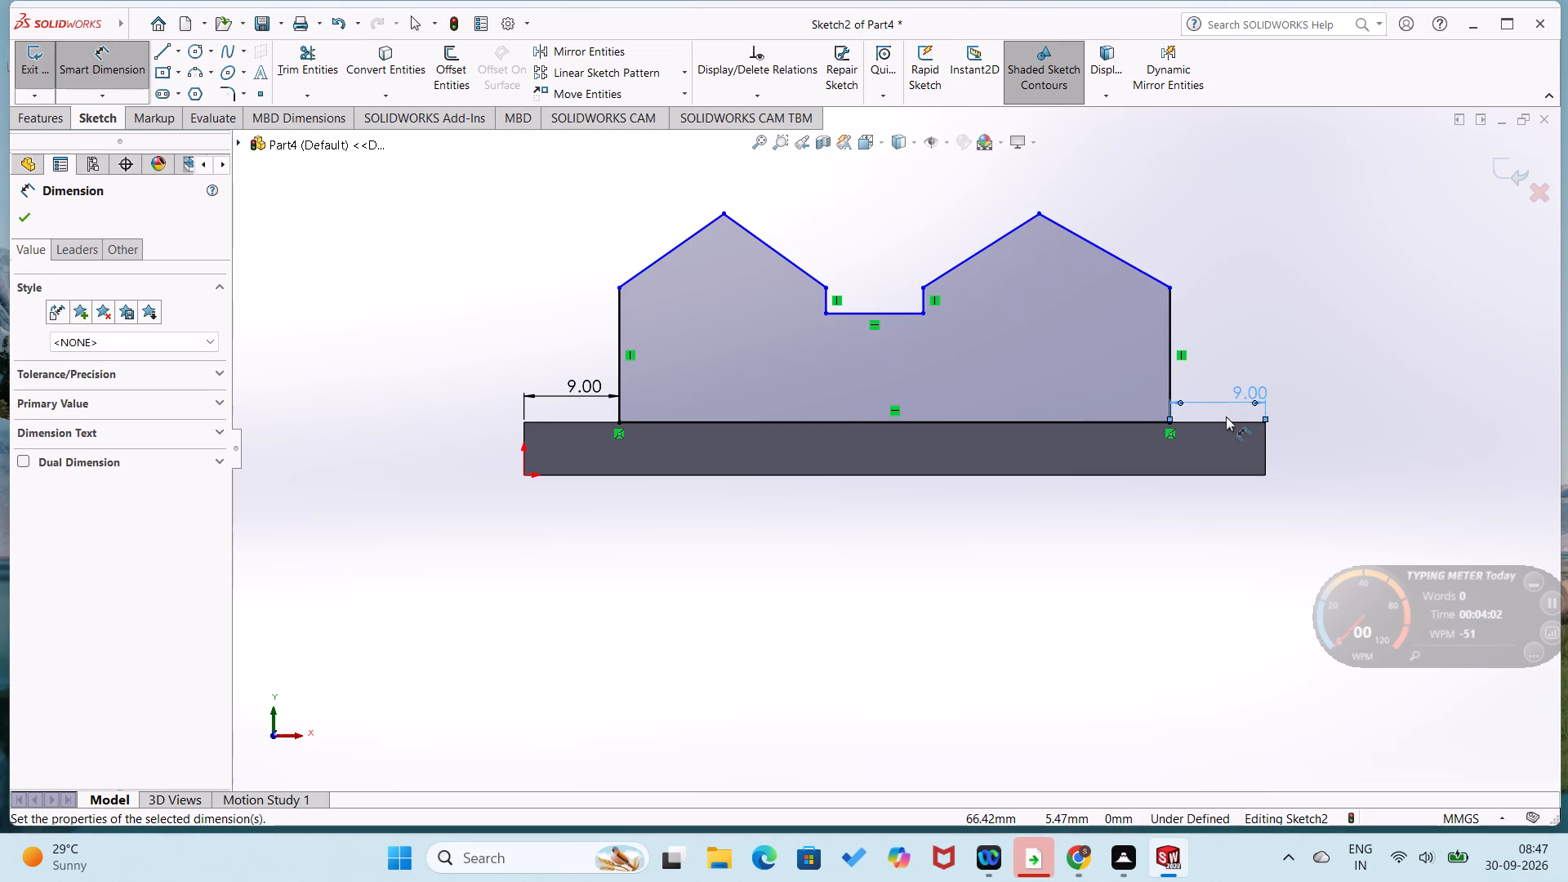
click(1142, 685)
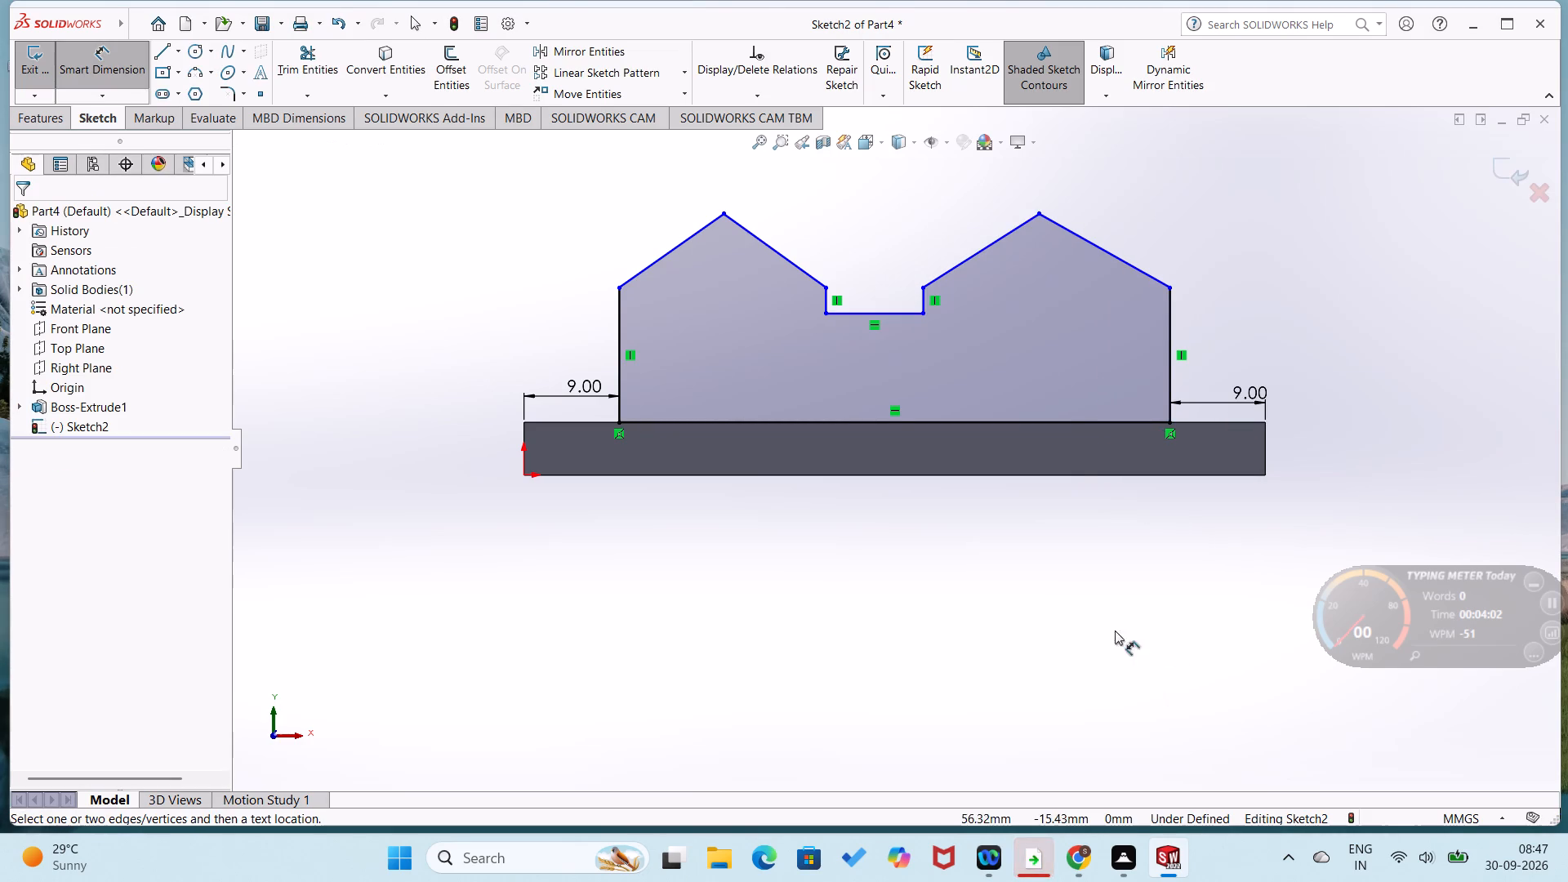
Dimension the right and left peaks of the profile at 25 mm above its base line.
click(1040, 211)
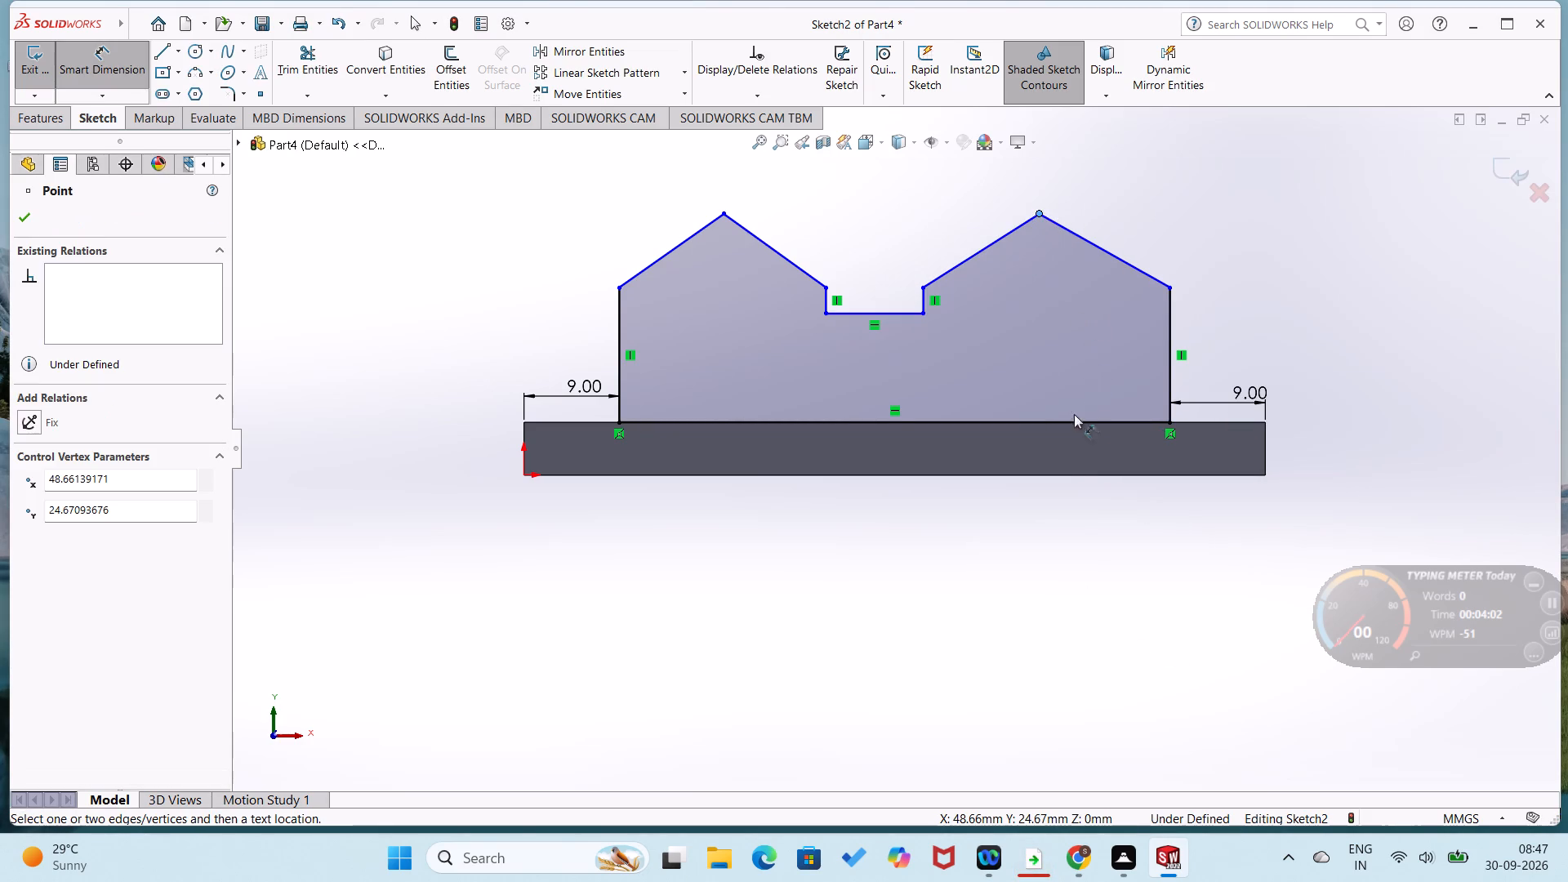
click(1062, 422)
click(1053, 388)
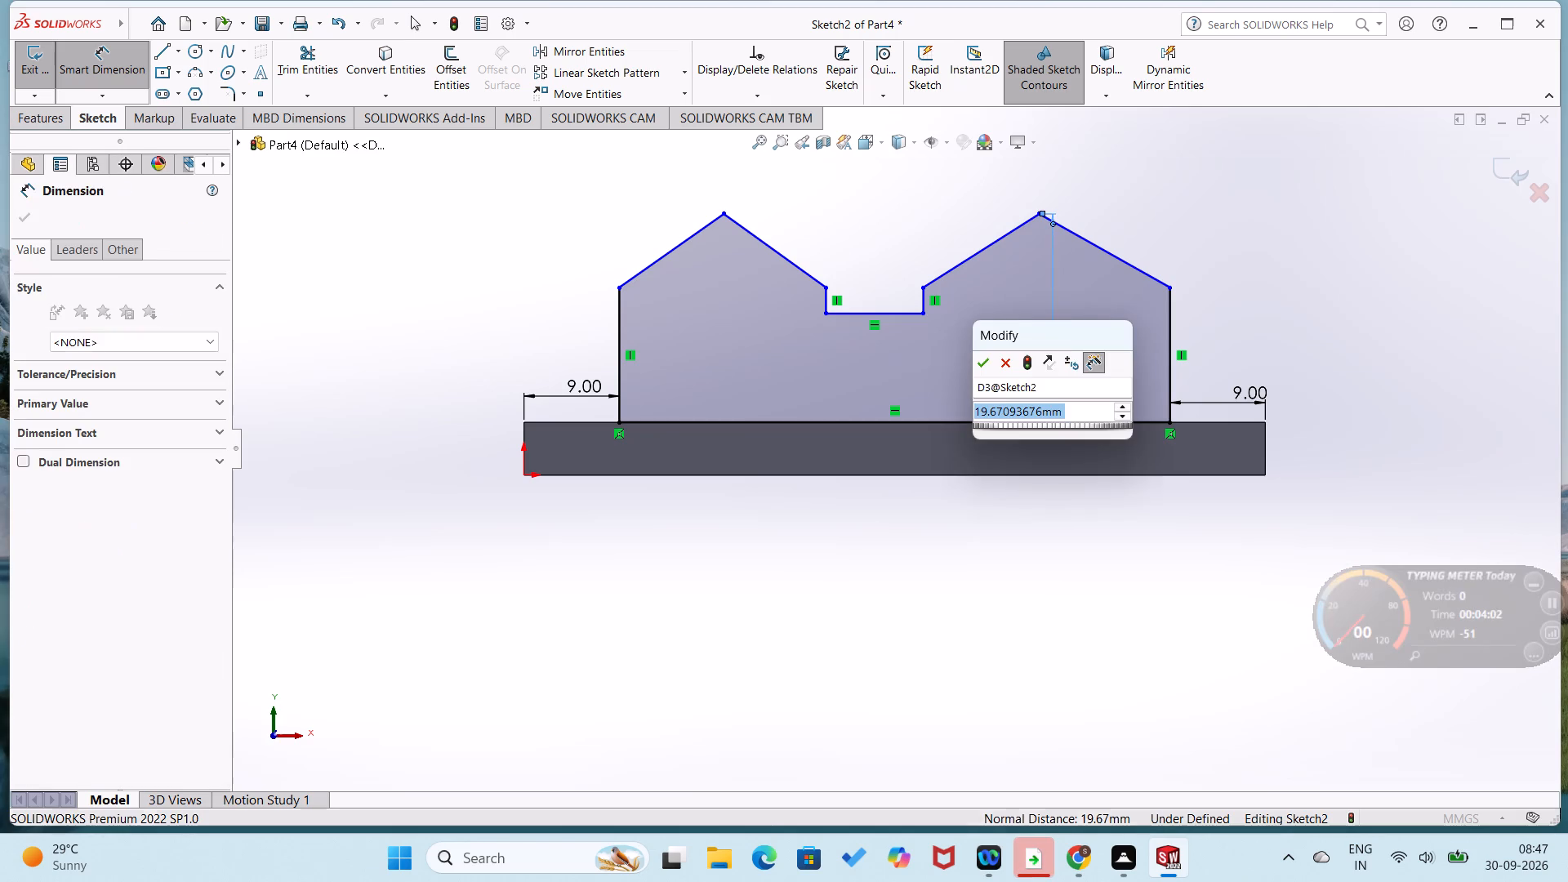
text(25)
key(Return)
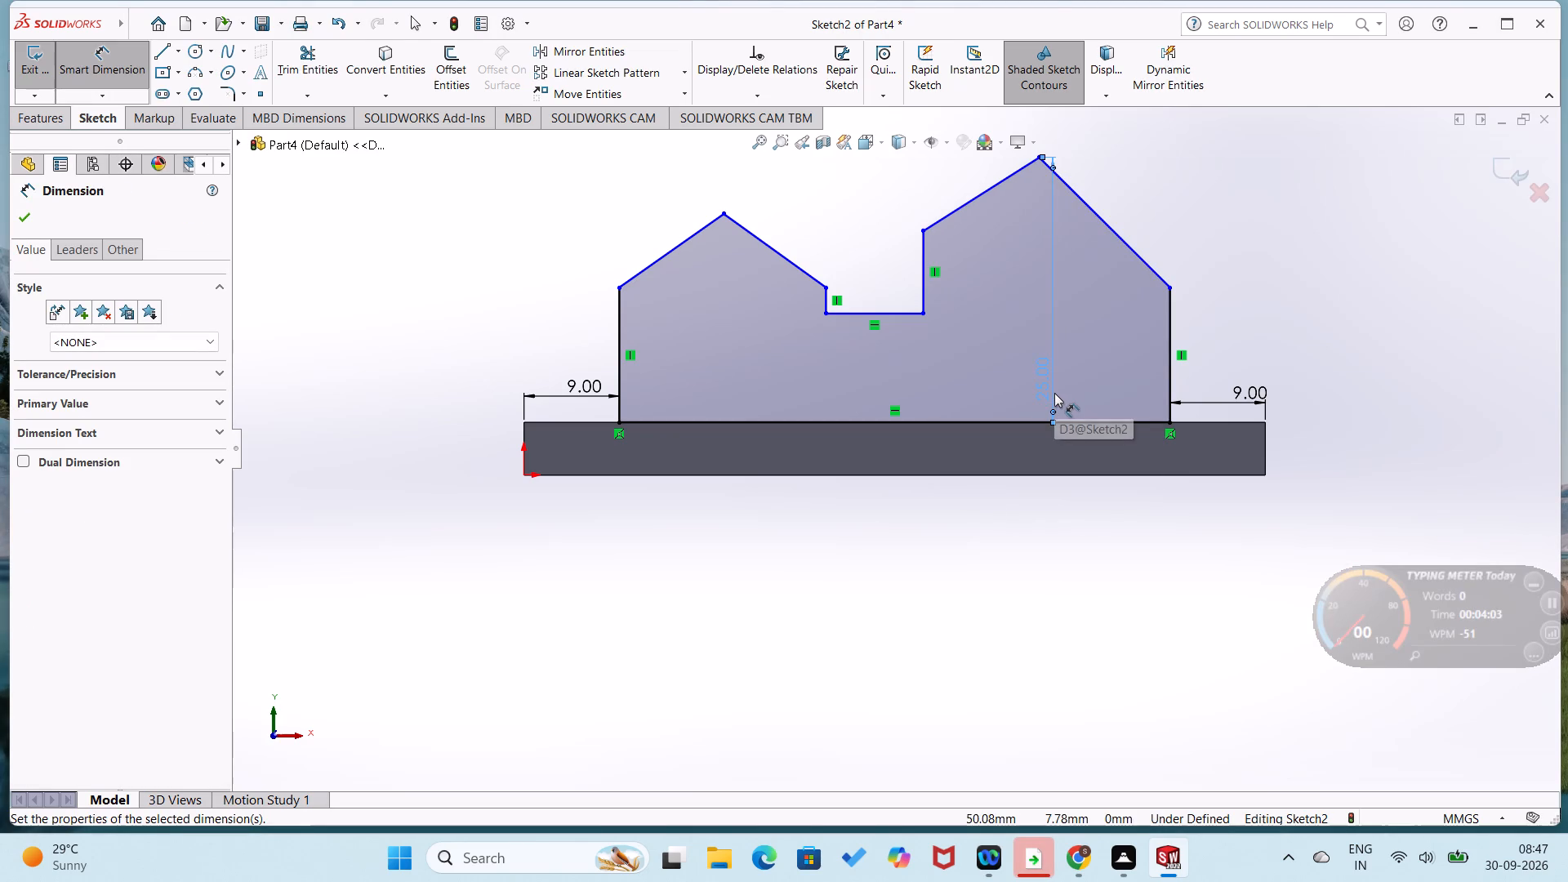
drag(693, 420, 700, 408)
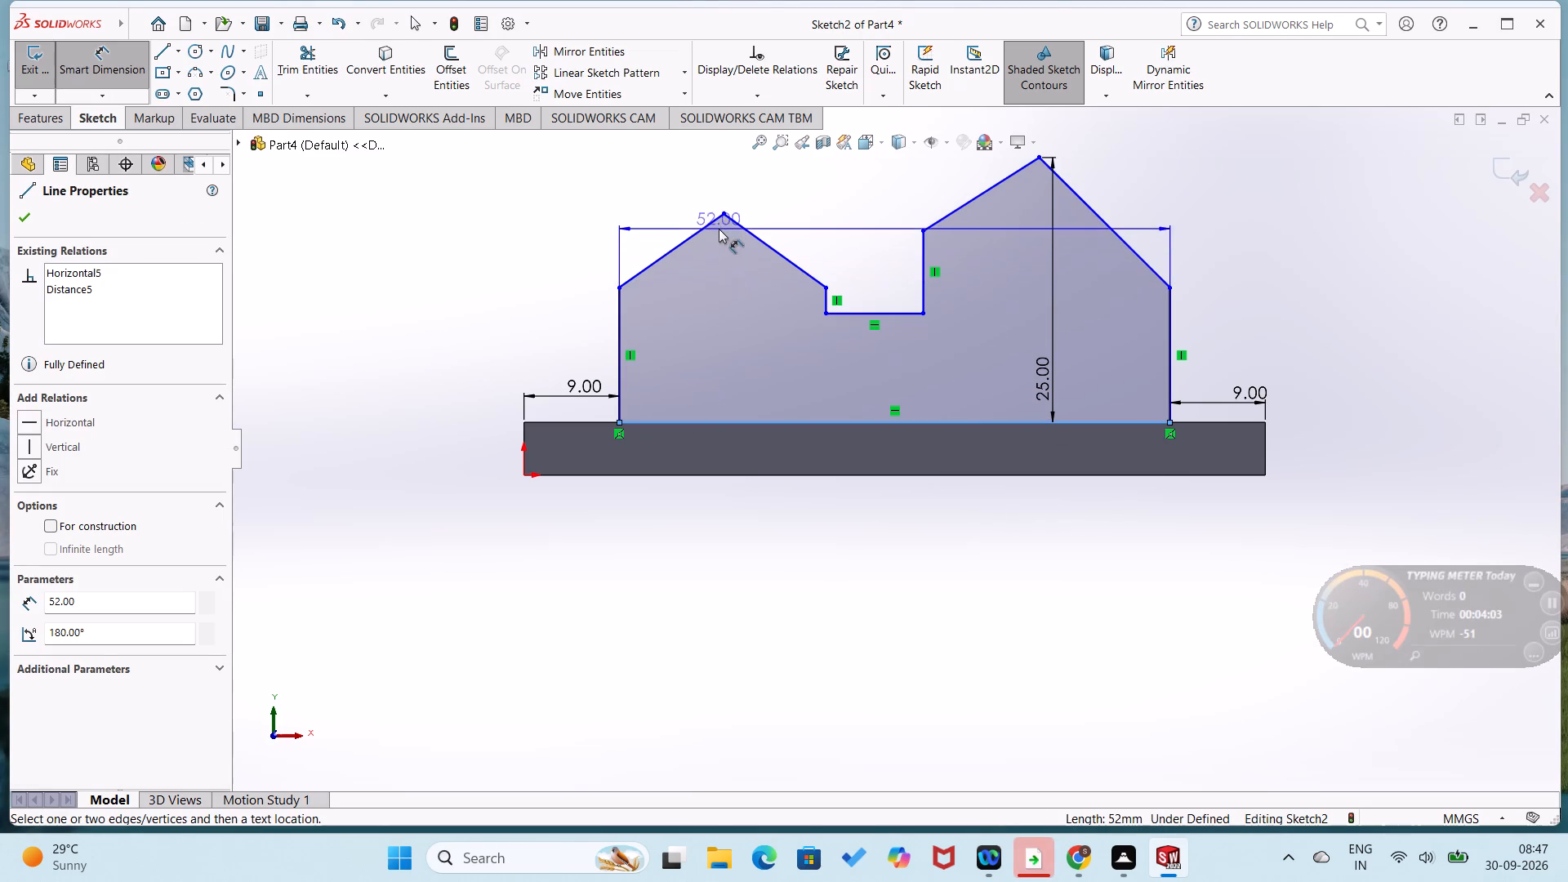
click(720, 213)
click(724, 264)
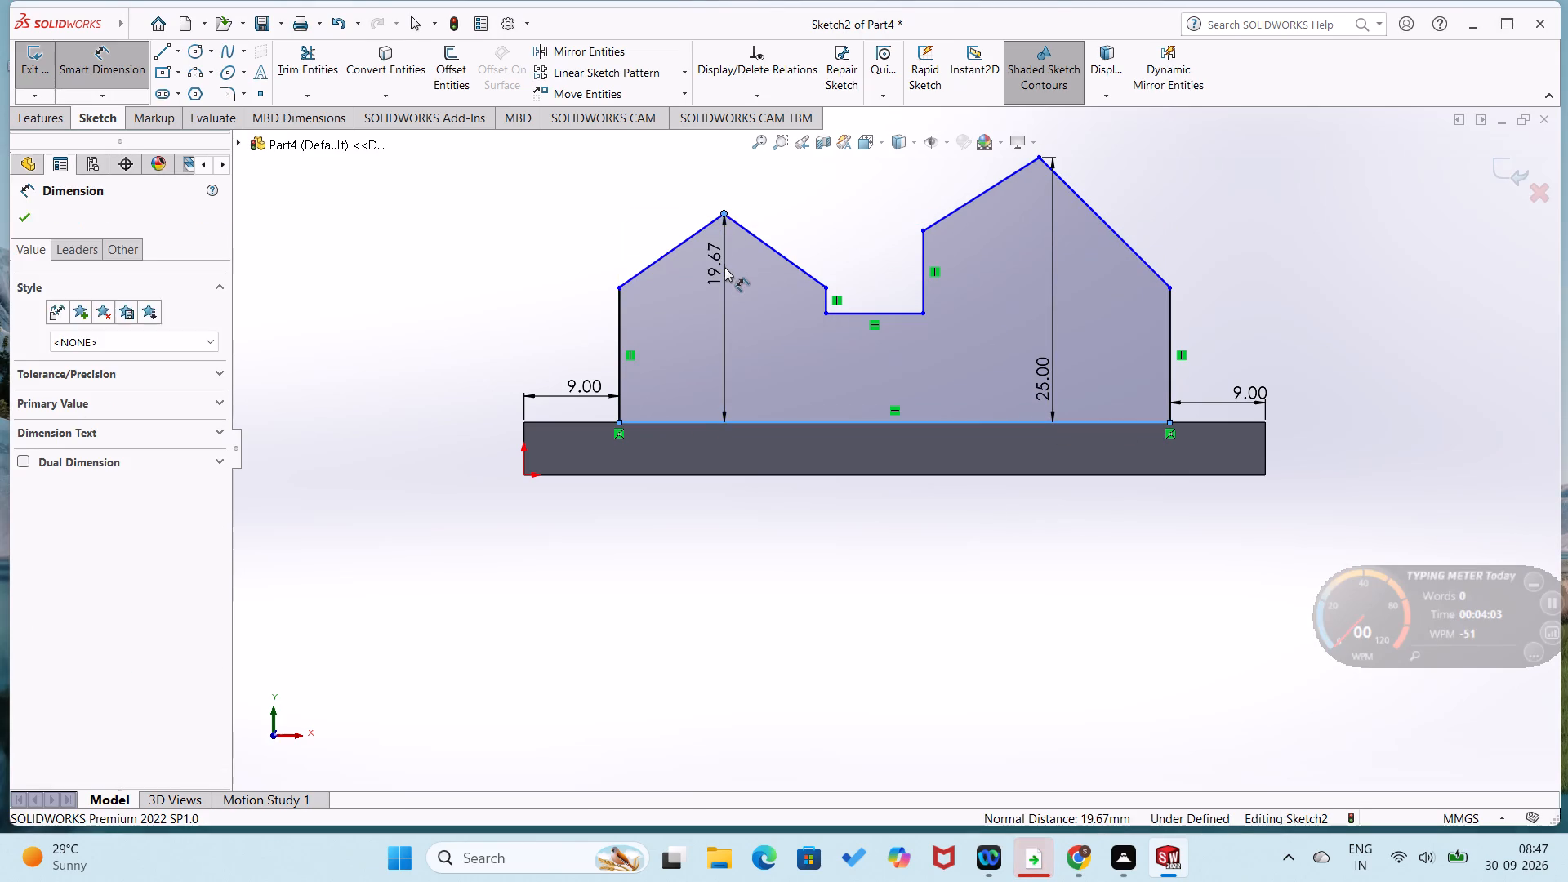
text(25)
key(Return)
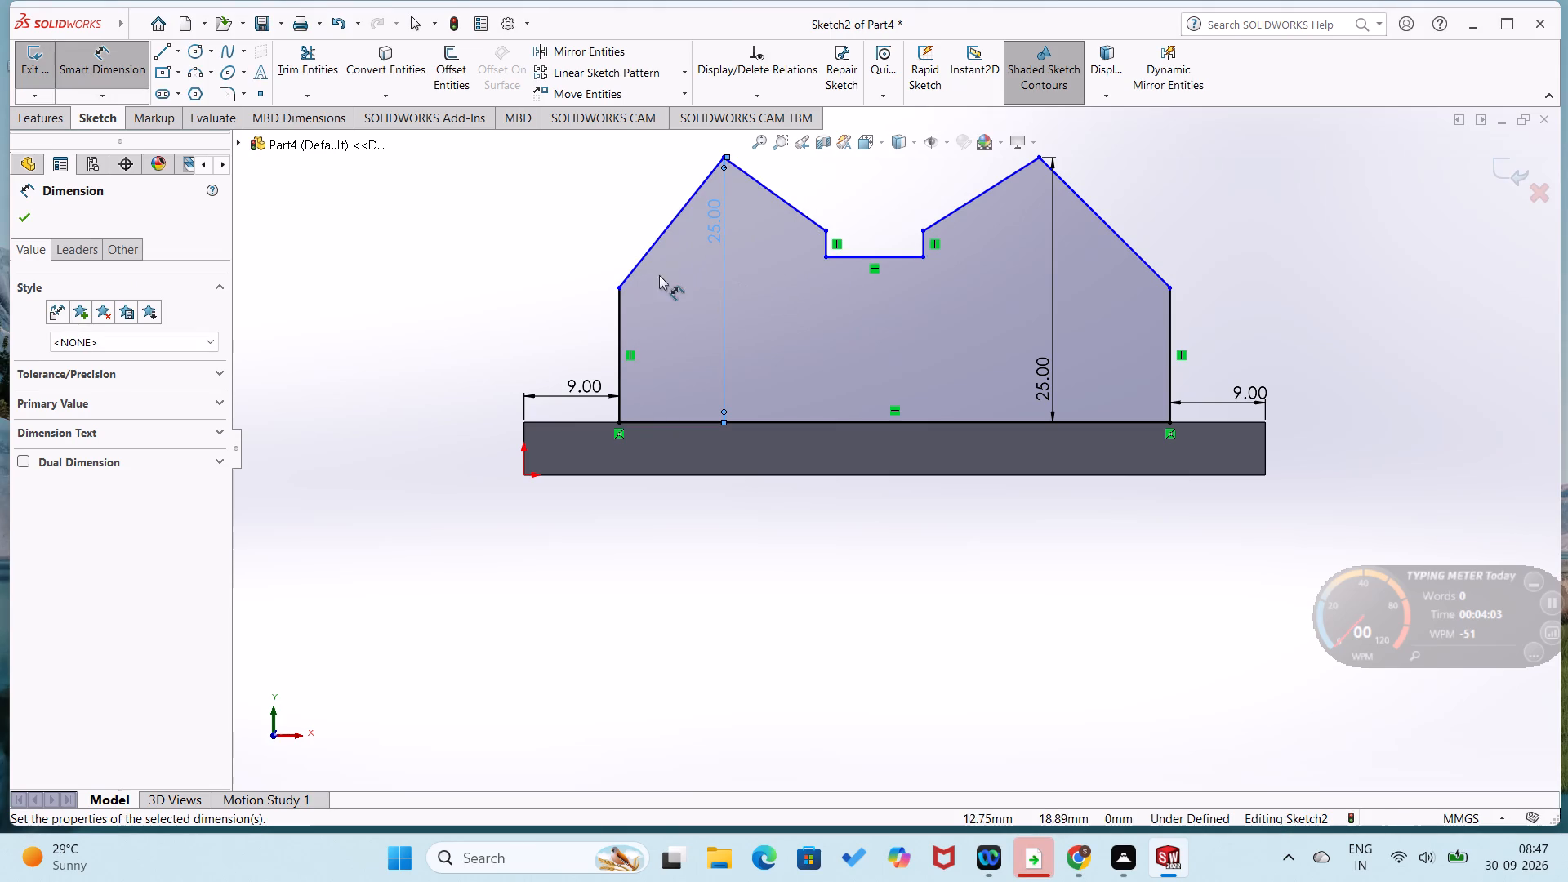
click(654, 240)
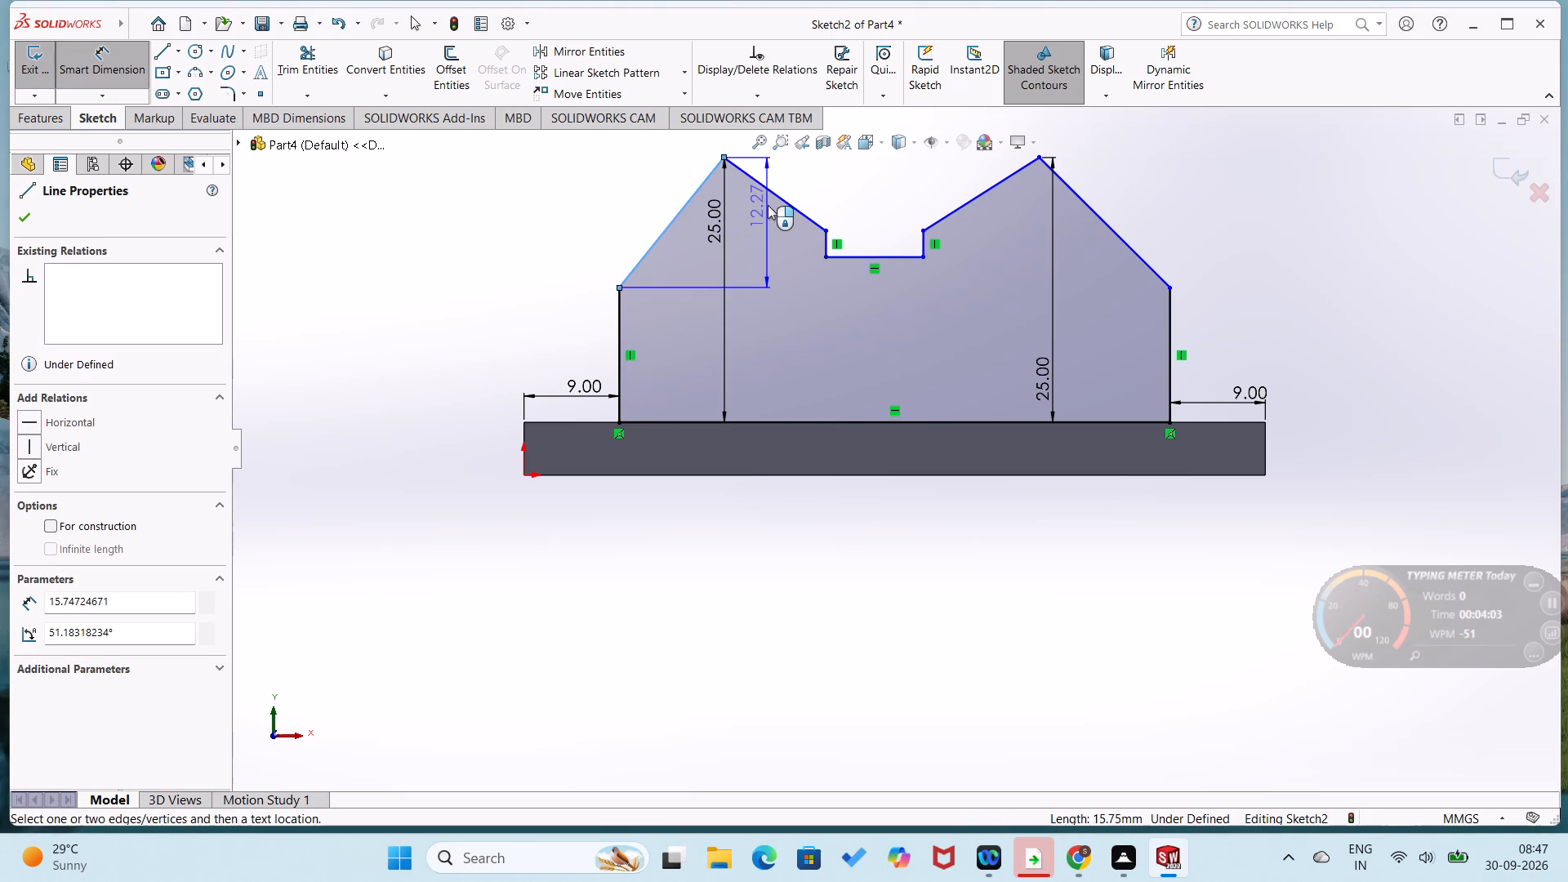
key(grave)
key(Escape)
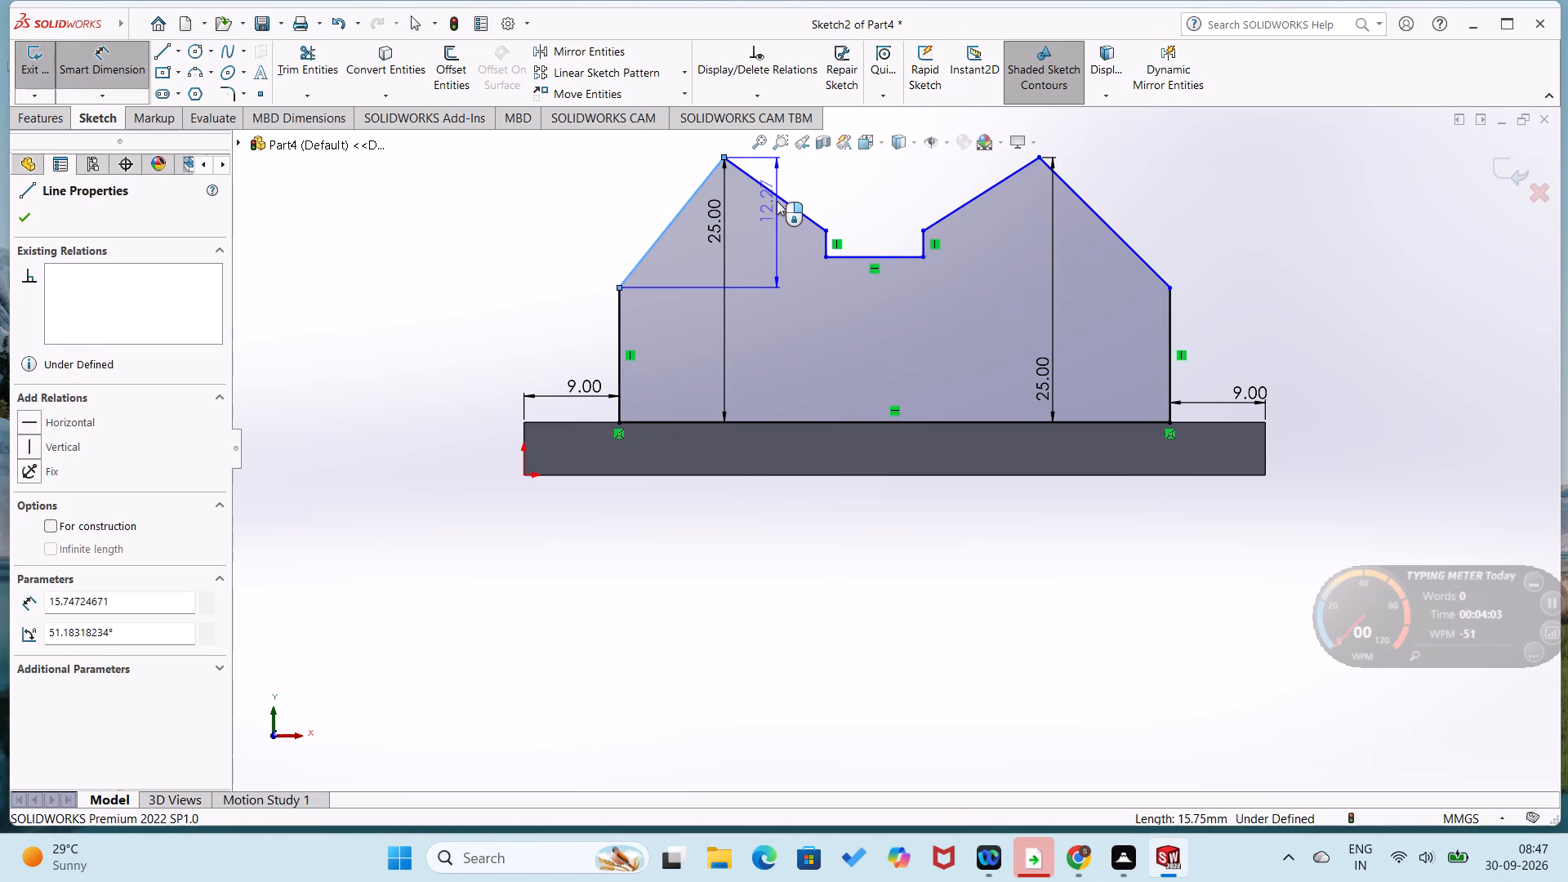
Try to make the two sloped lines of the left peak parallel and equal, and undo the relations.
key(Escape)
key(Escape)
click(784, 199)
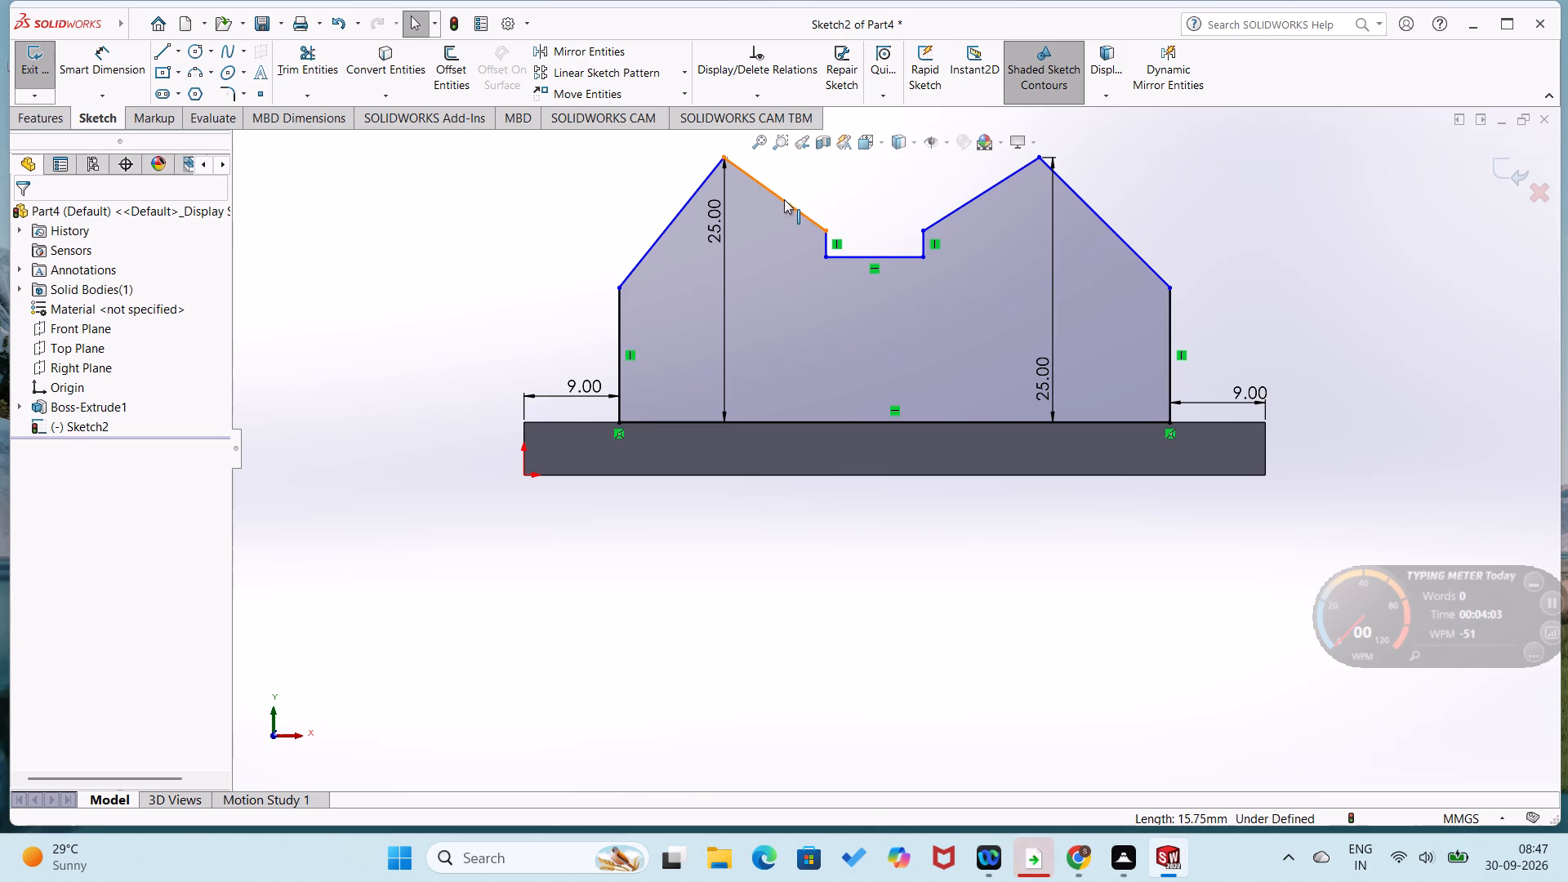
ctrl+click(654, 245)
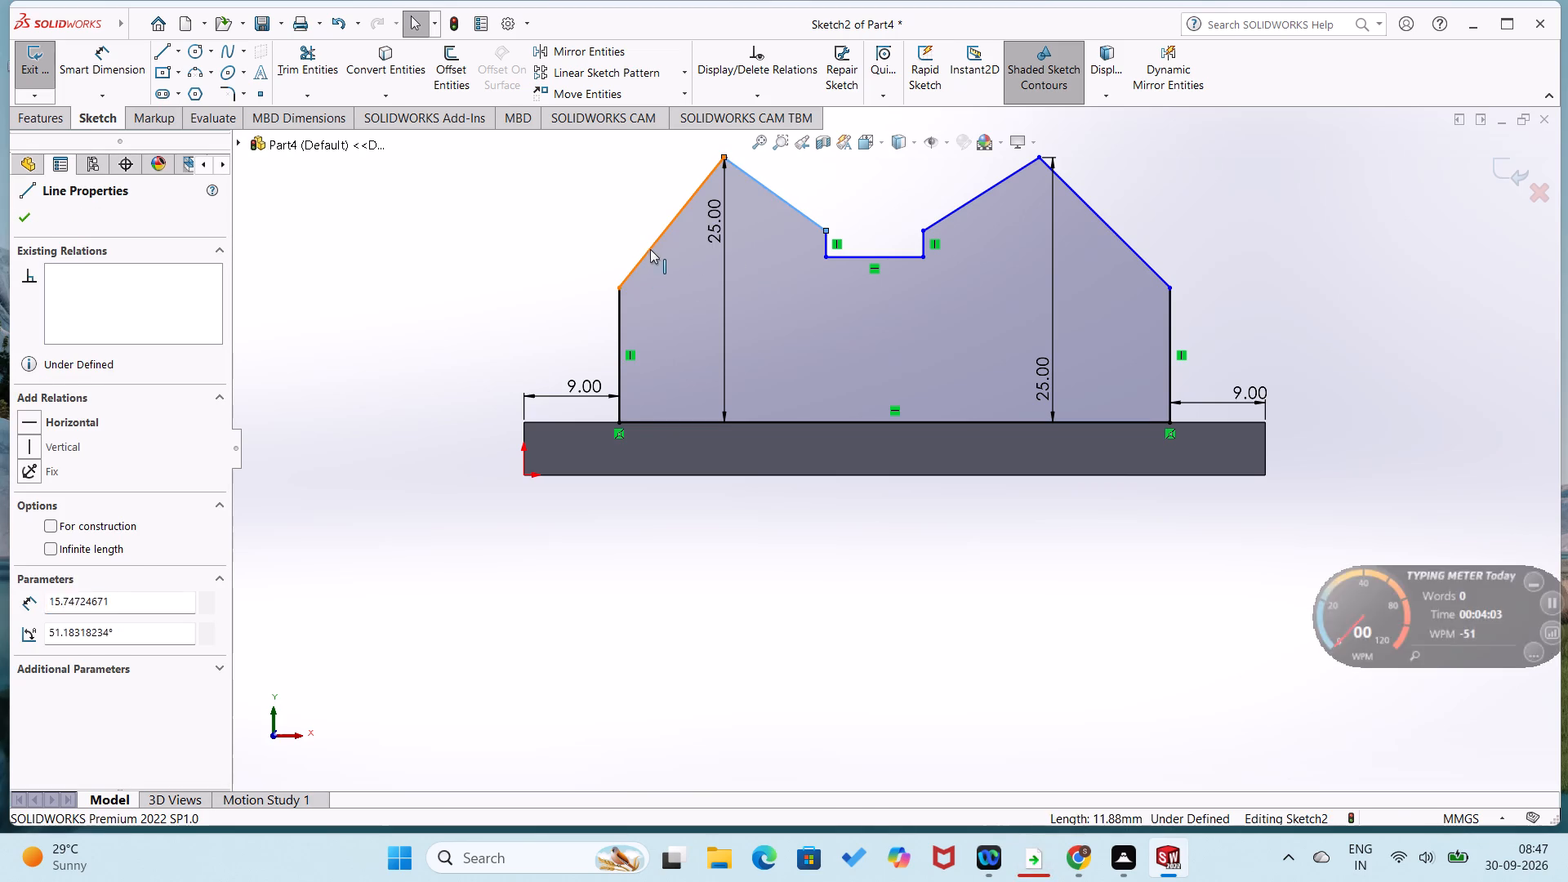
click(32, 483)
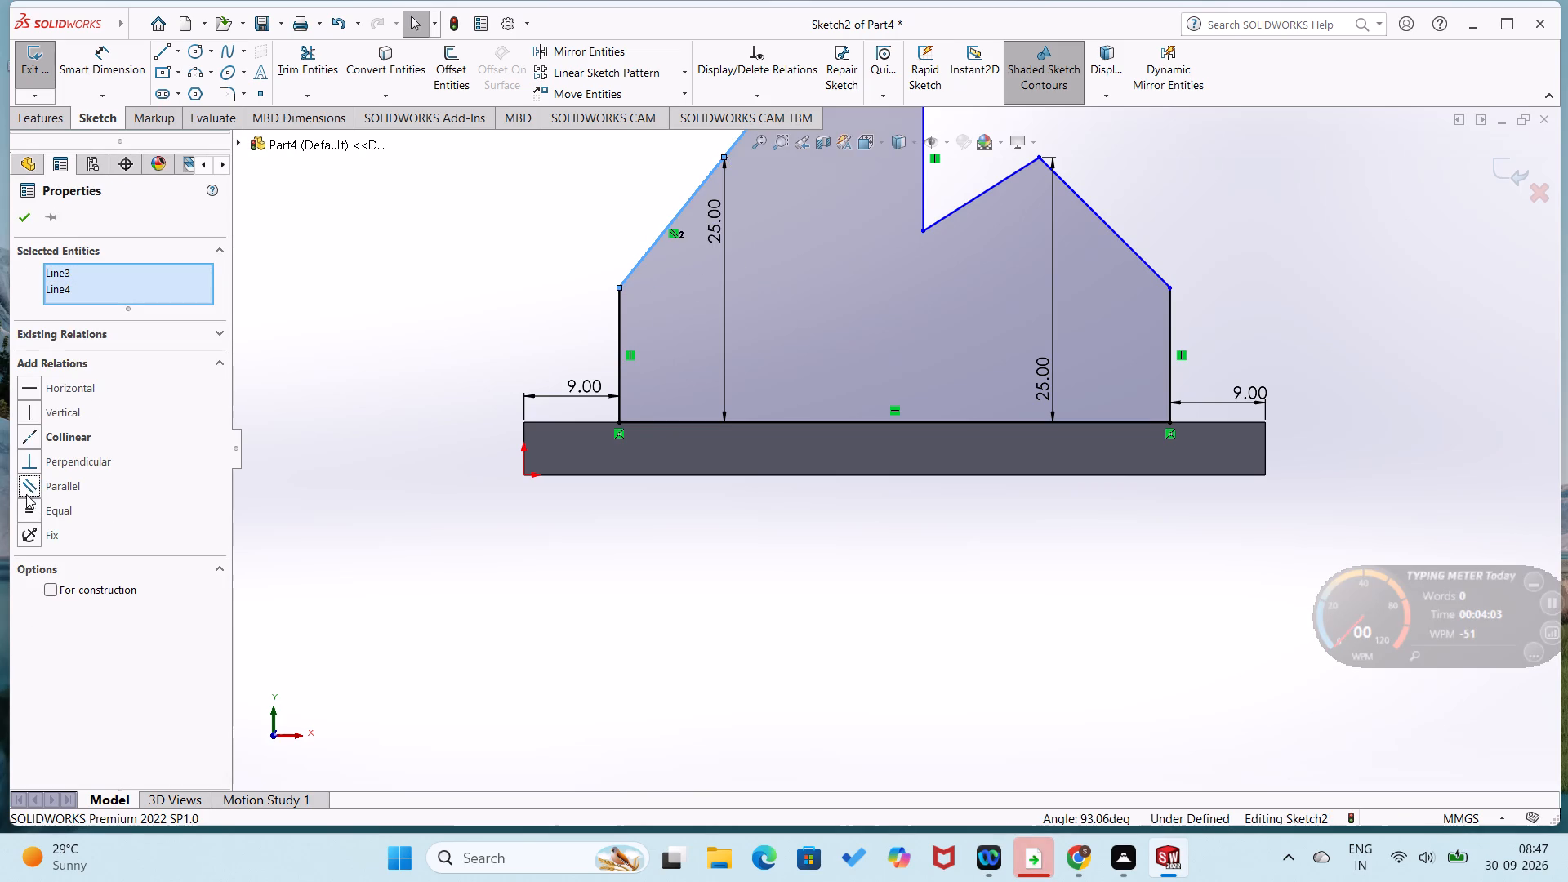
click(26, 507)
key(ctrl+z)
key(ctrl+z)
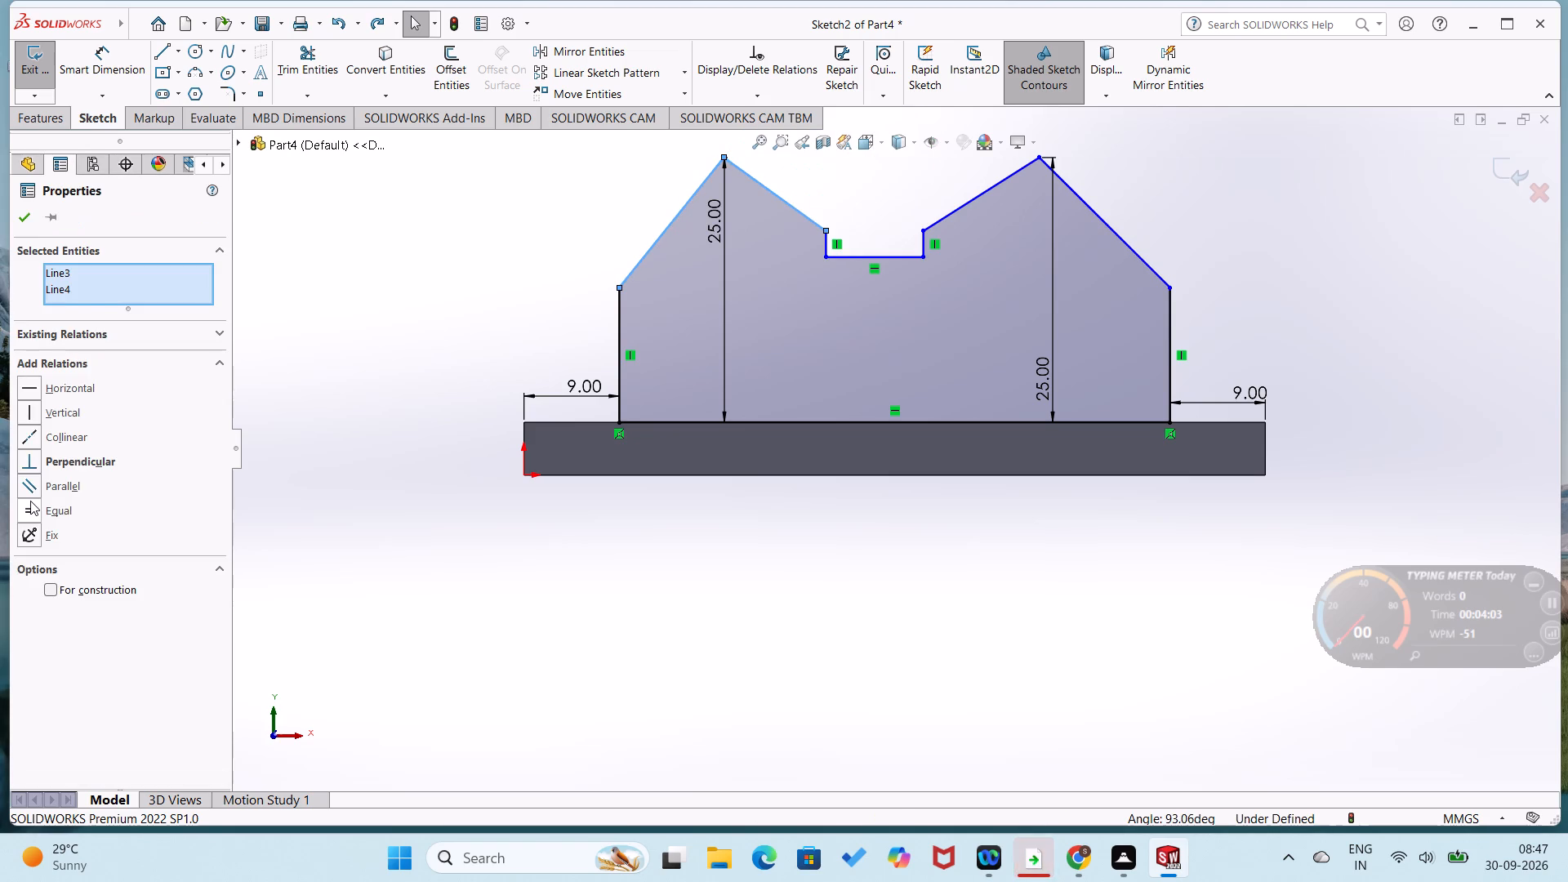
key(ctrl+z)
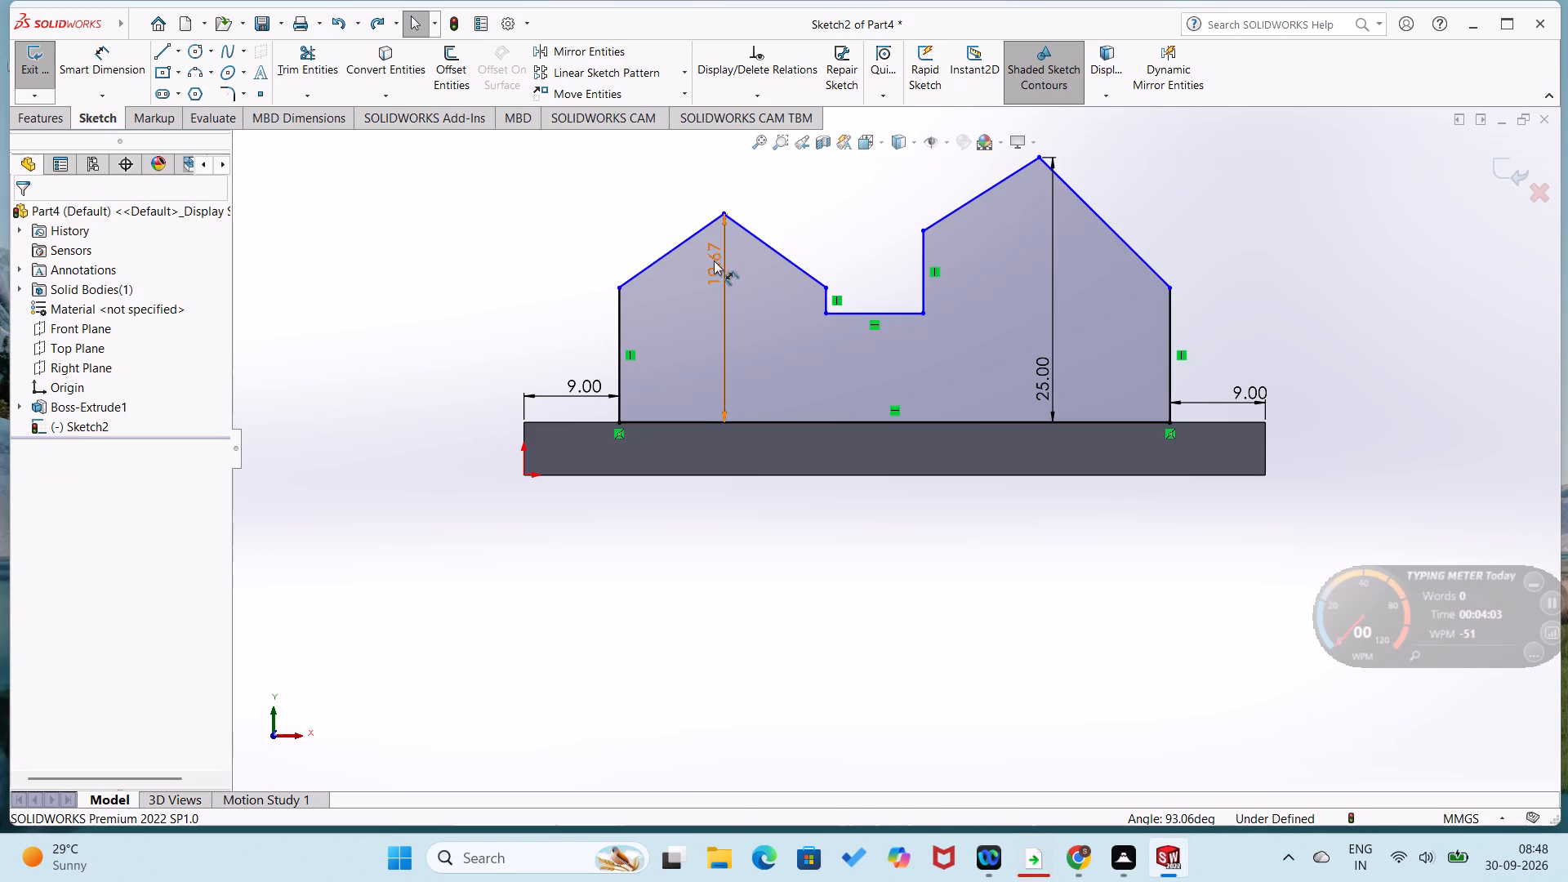
Set the left peak's height dimension to 25 mm.
double_click(714, 261)
text(25)
key(Return)
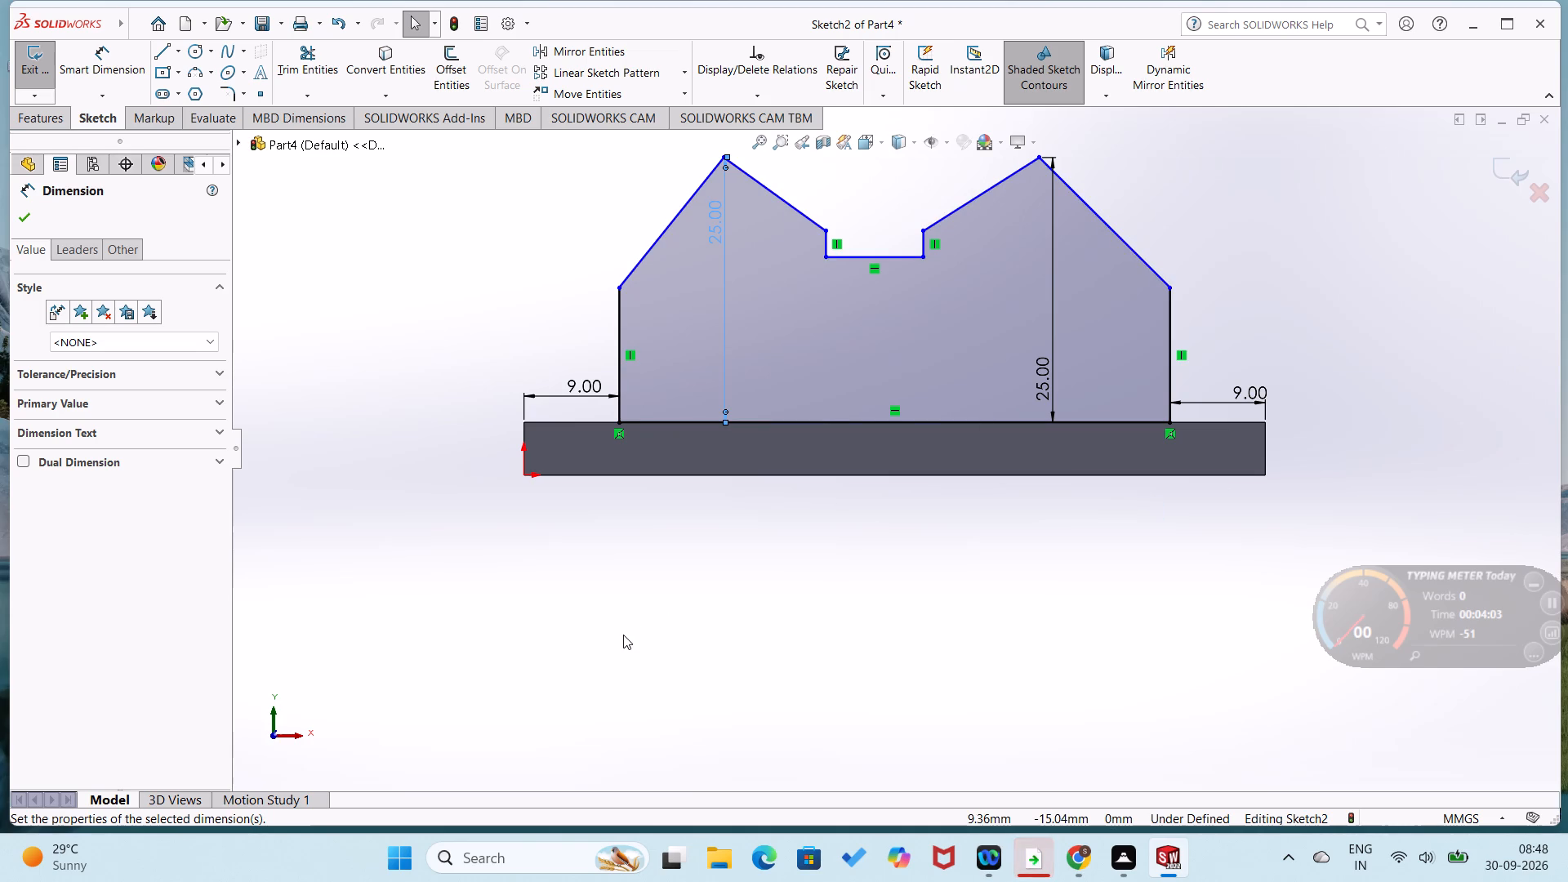
Dimension the profile's left and right outer vertical edges at 18 mm.
right_drag(514, 352, 552, 283)
click(621, 349)
click(590, 350)
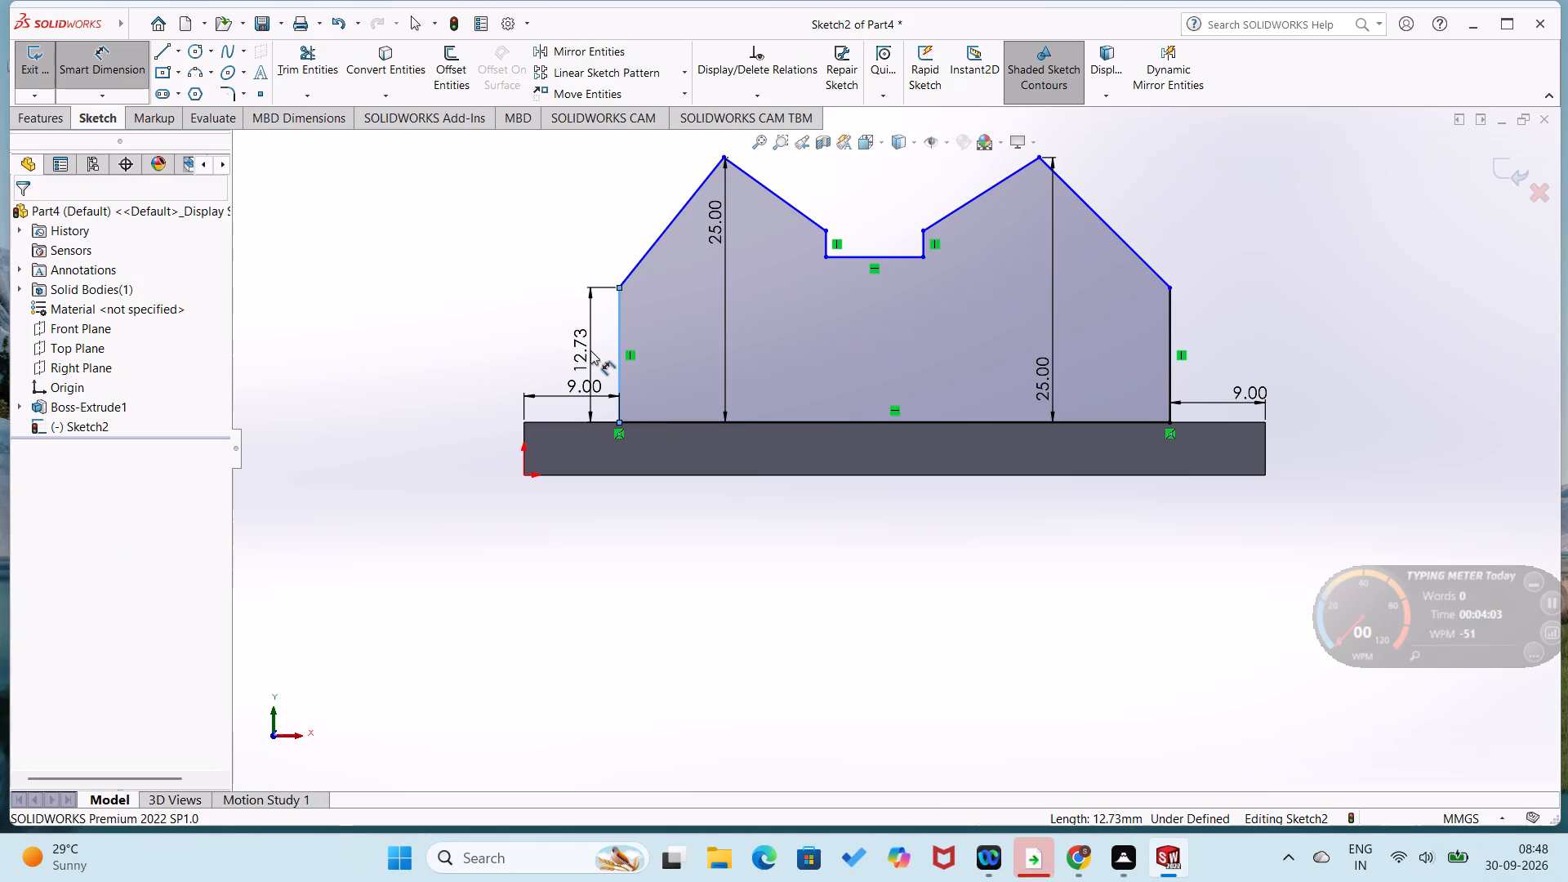
text(18)
key(Return)
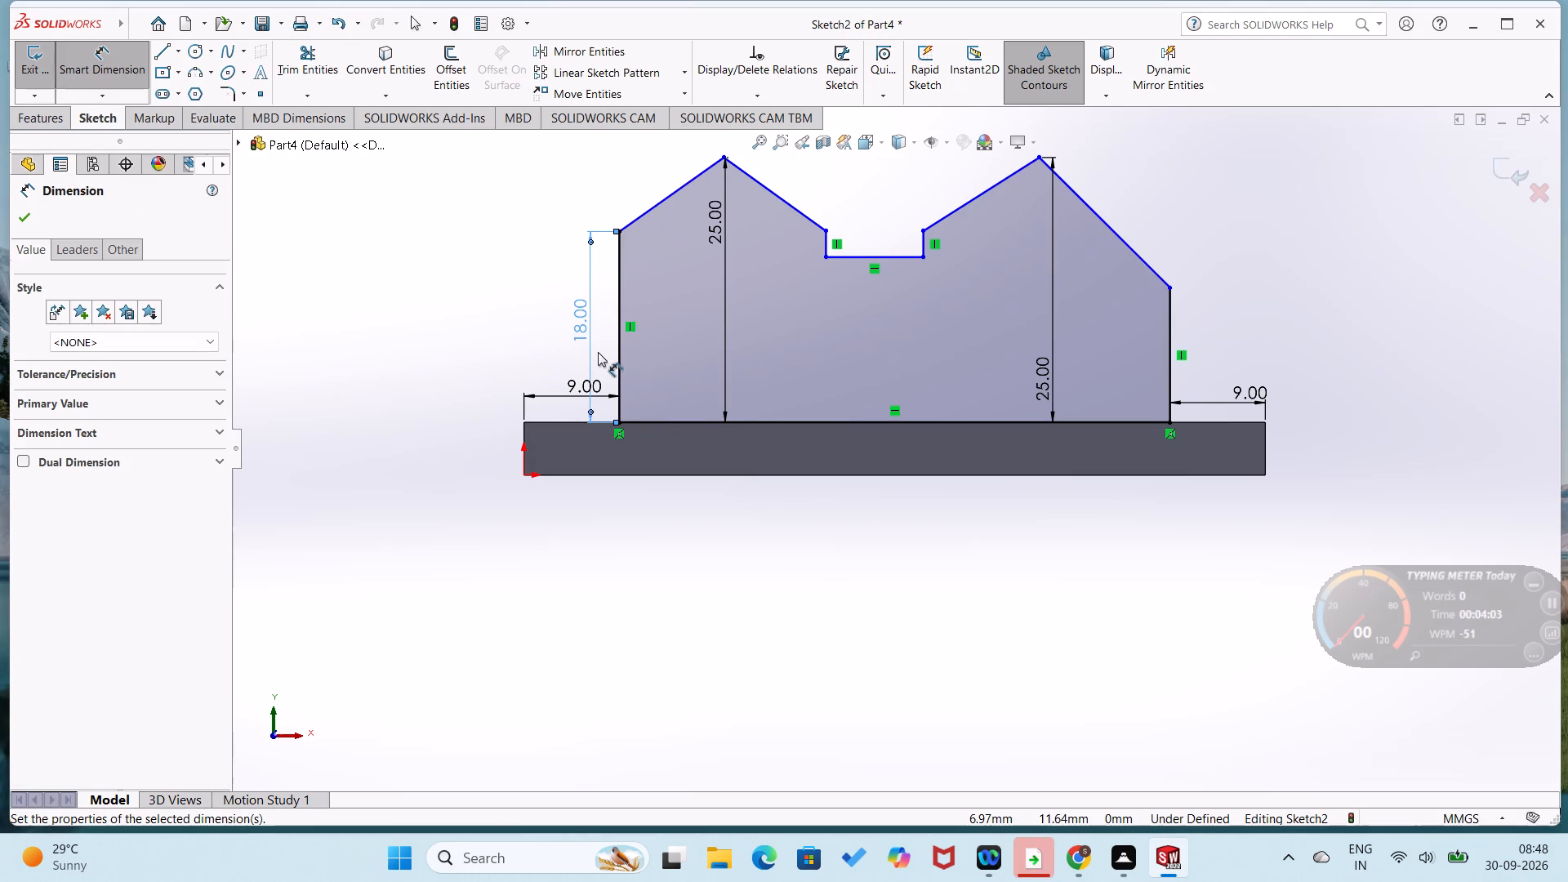
click(1169, 335)
click(1200, 332)
text(18)
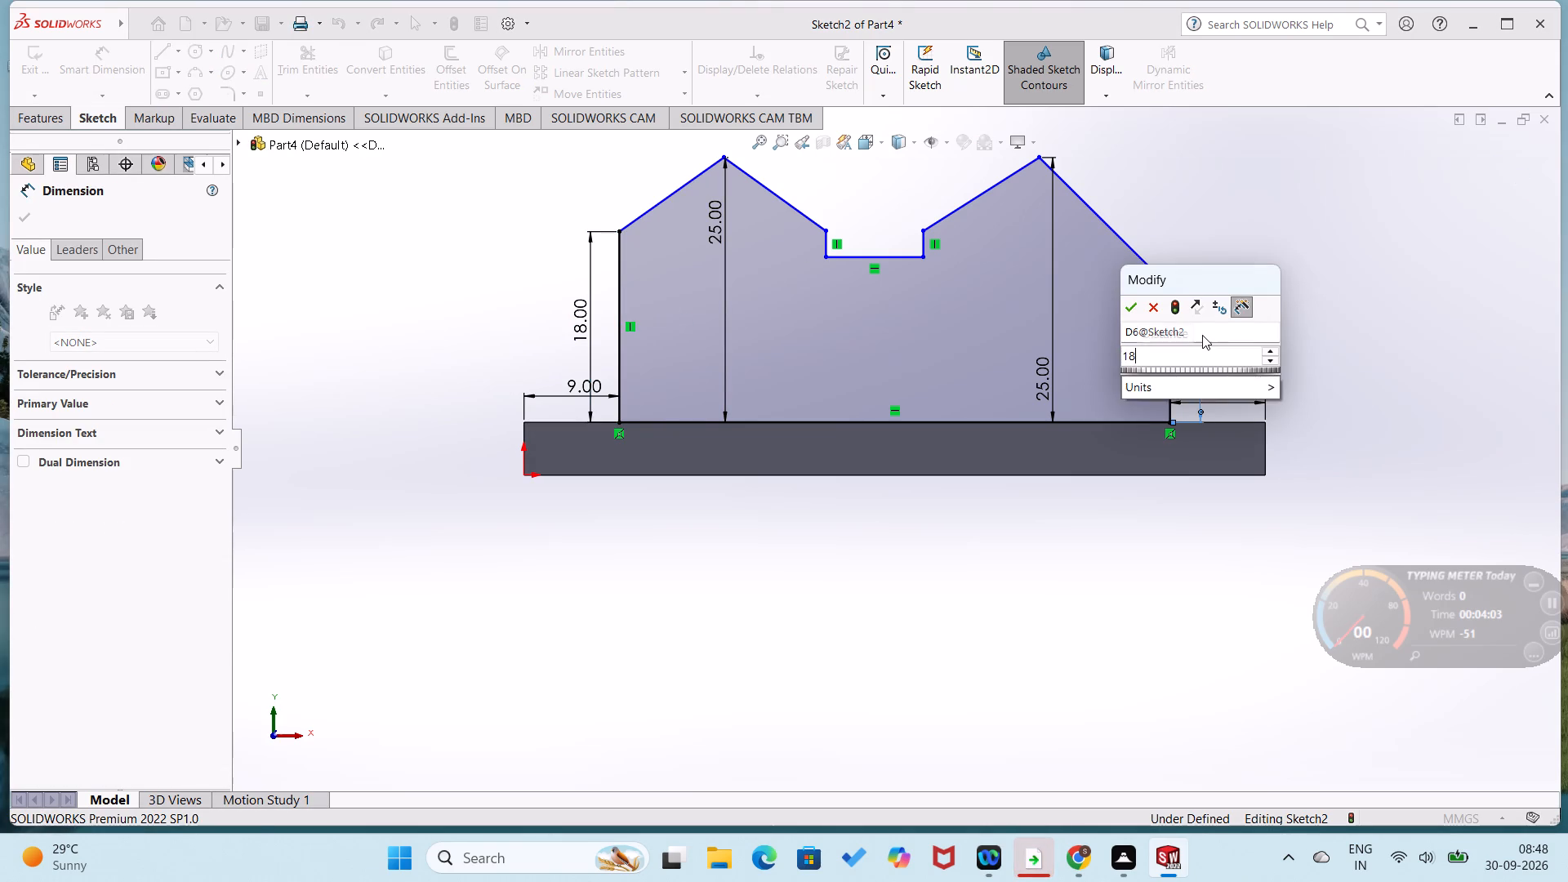
key(Return)
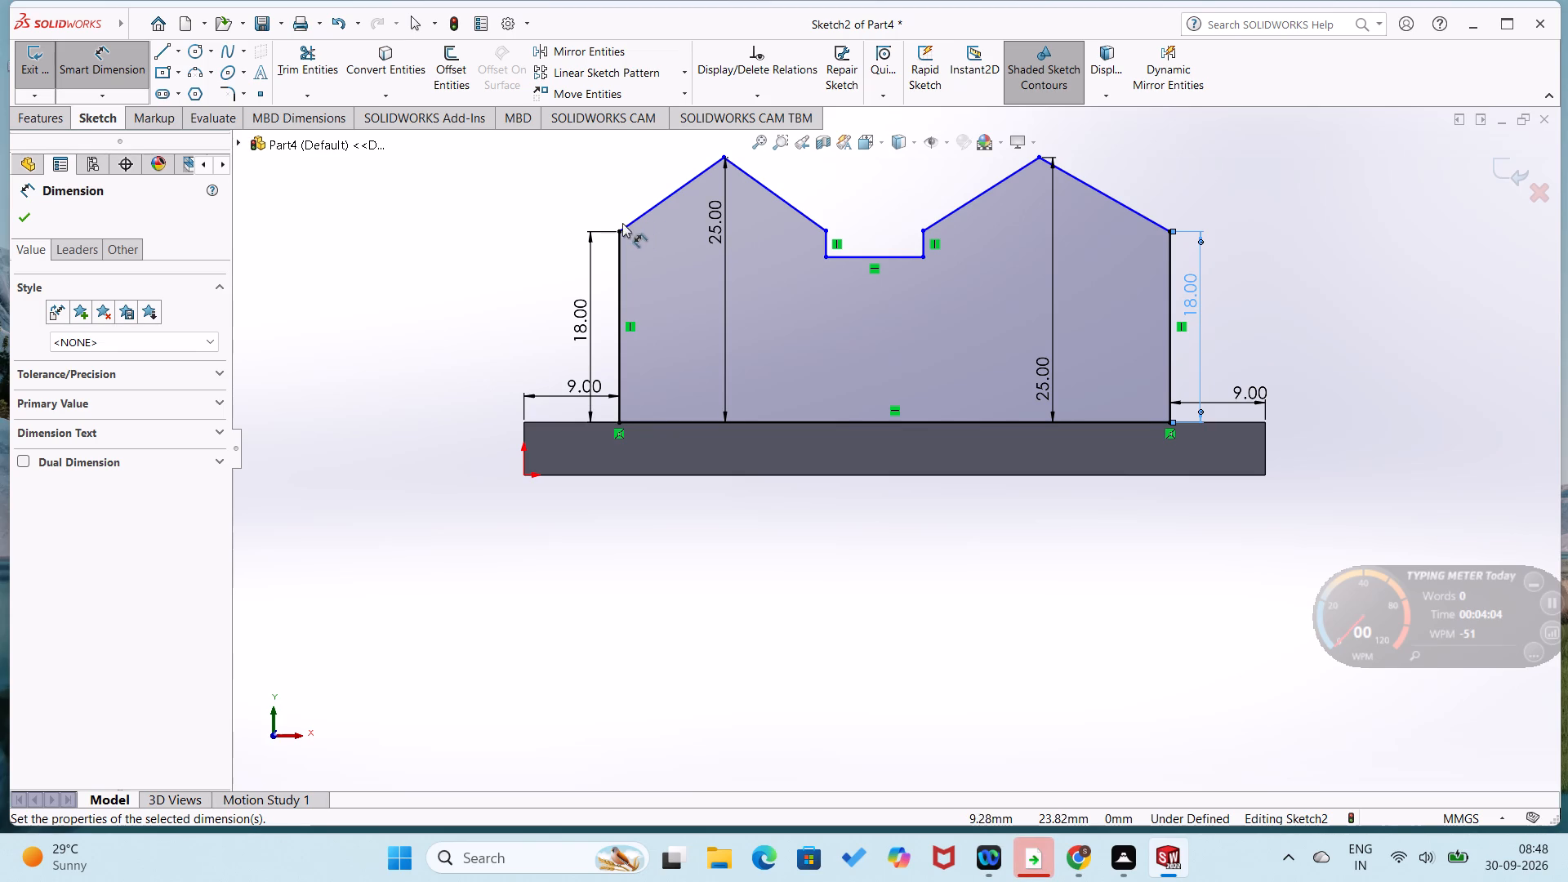
Dimension the horizontal span of both sloped lines of the left peak at 10 mm each.
scroll(642, 219, up, 1)
scroll(712, 246, down, 1)
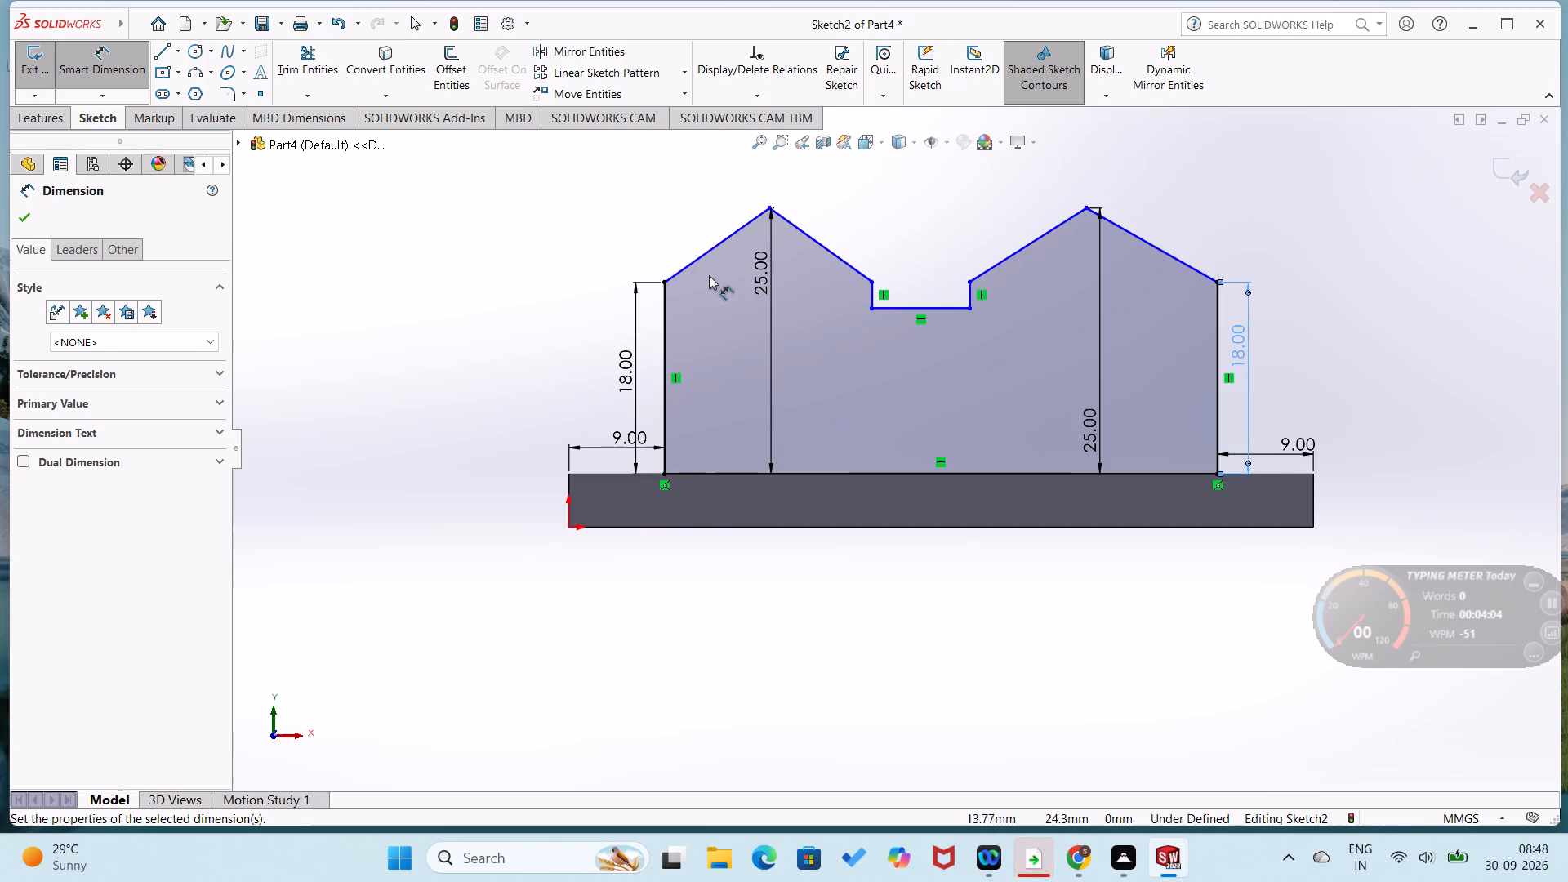
right_drag(458, 347, 529, 172)
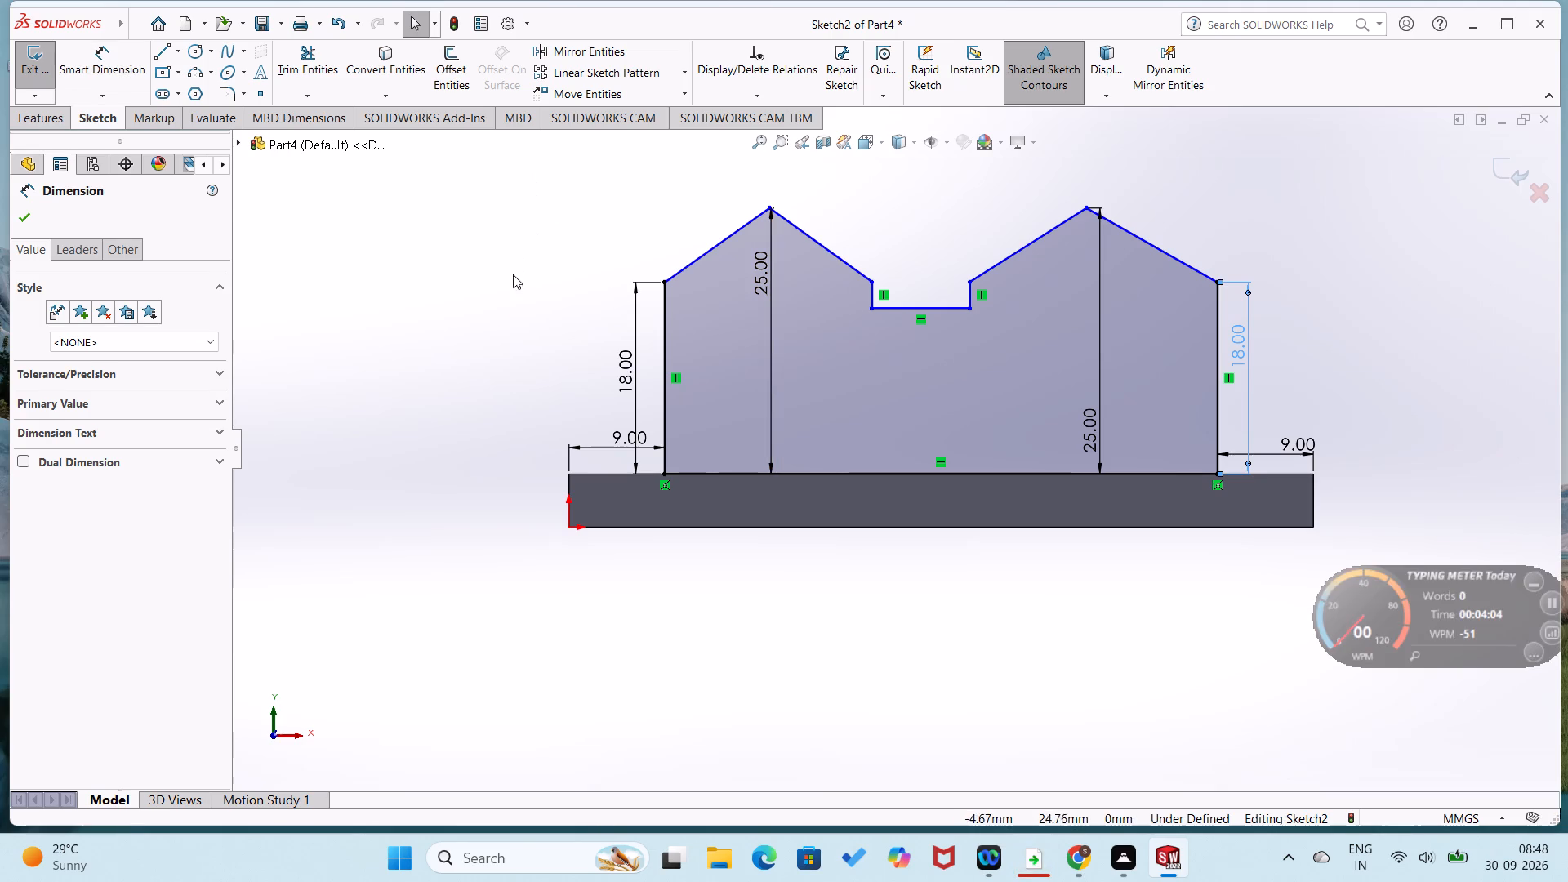
right_drag(506, 297, 589, 164)
click(710, 243)
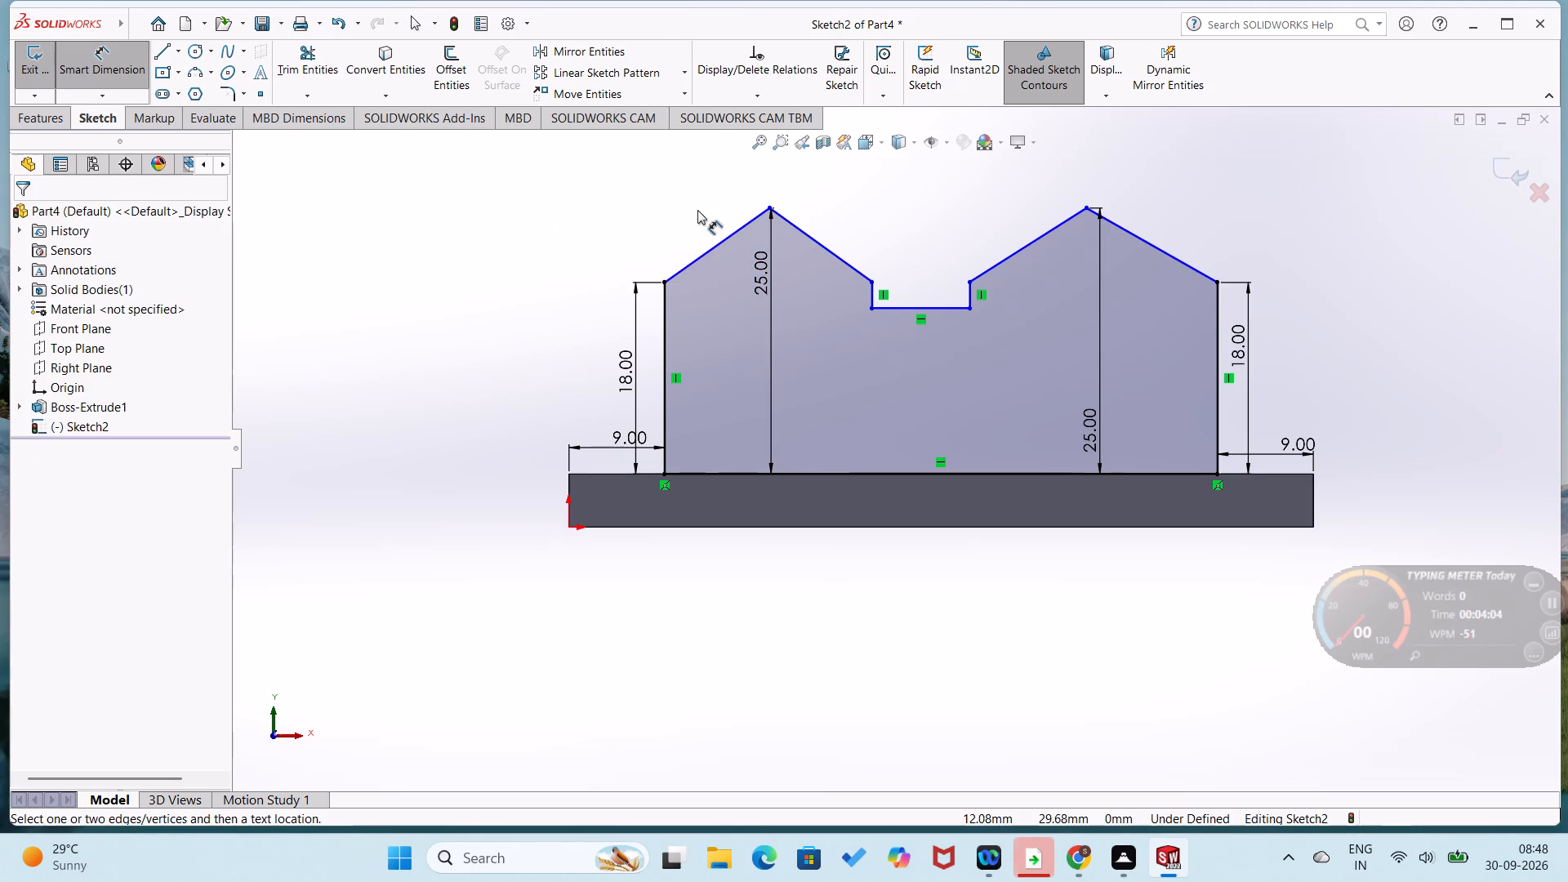
click(706, 252)
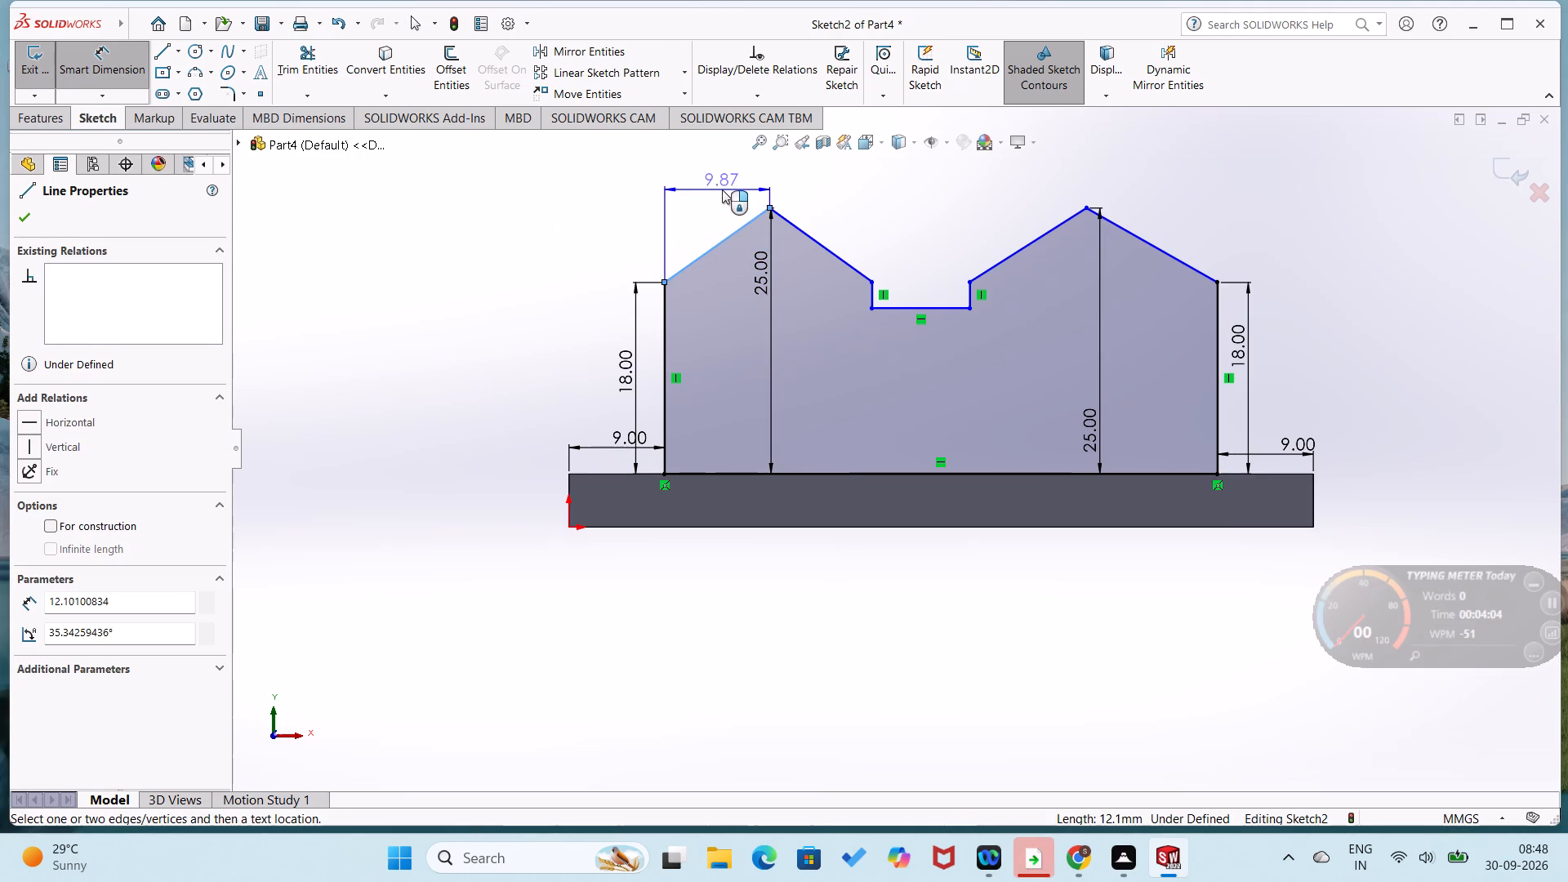
click(722, 189)
text(10)
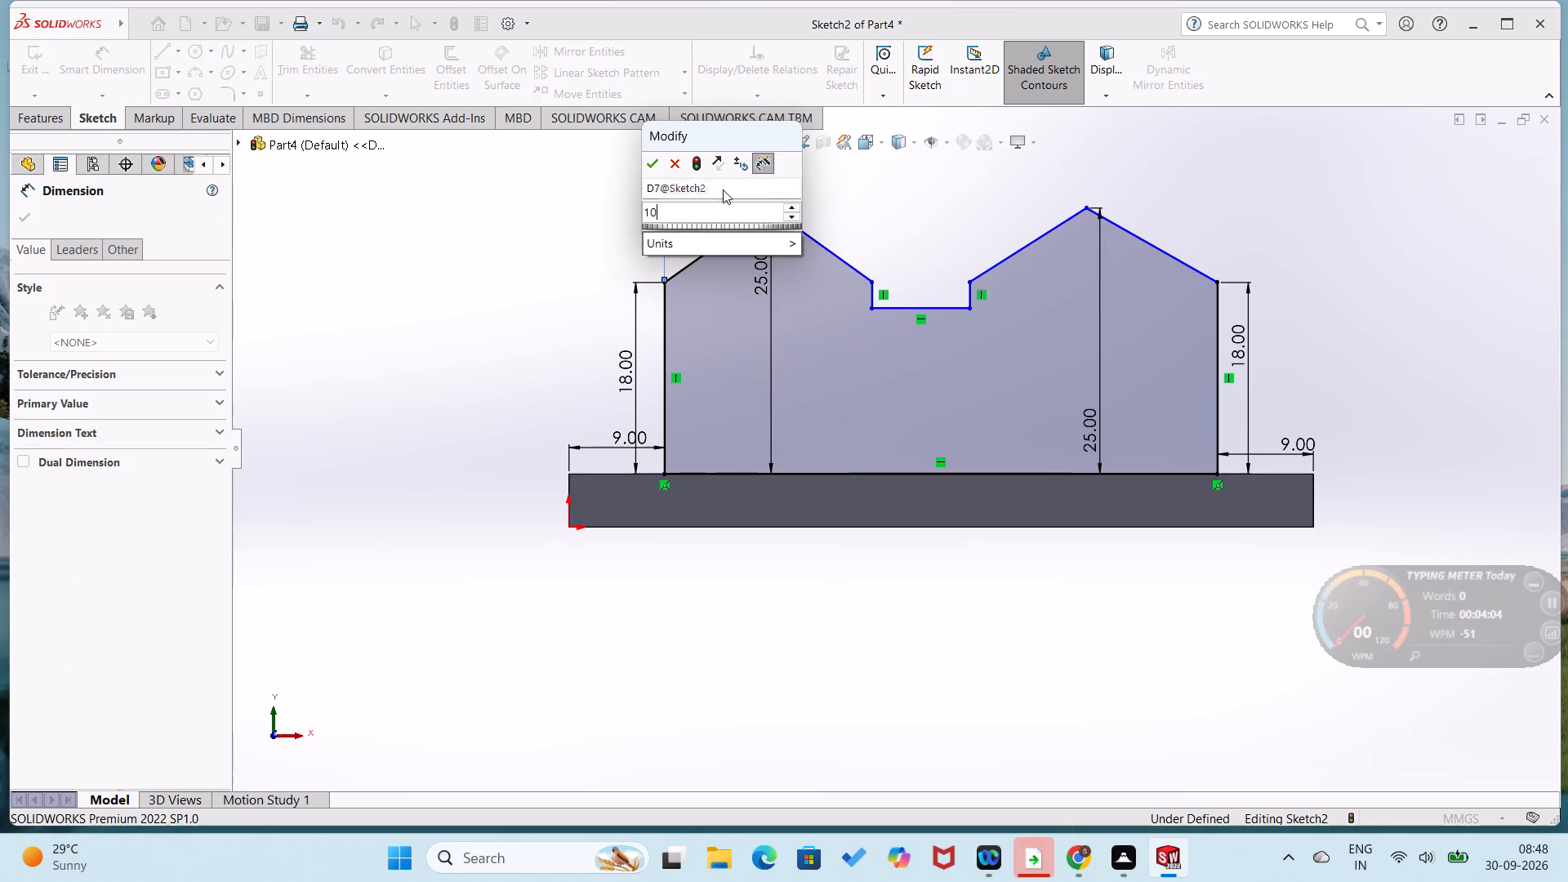
key(Return)
click(857, 265)
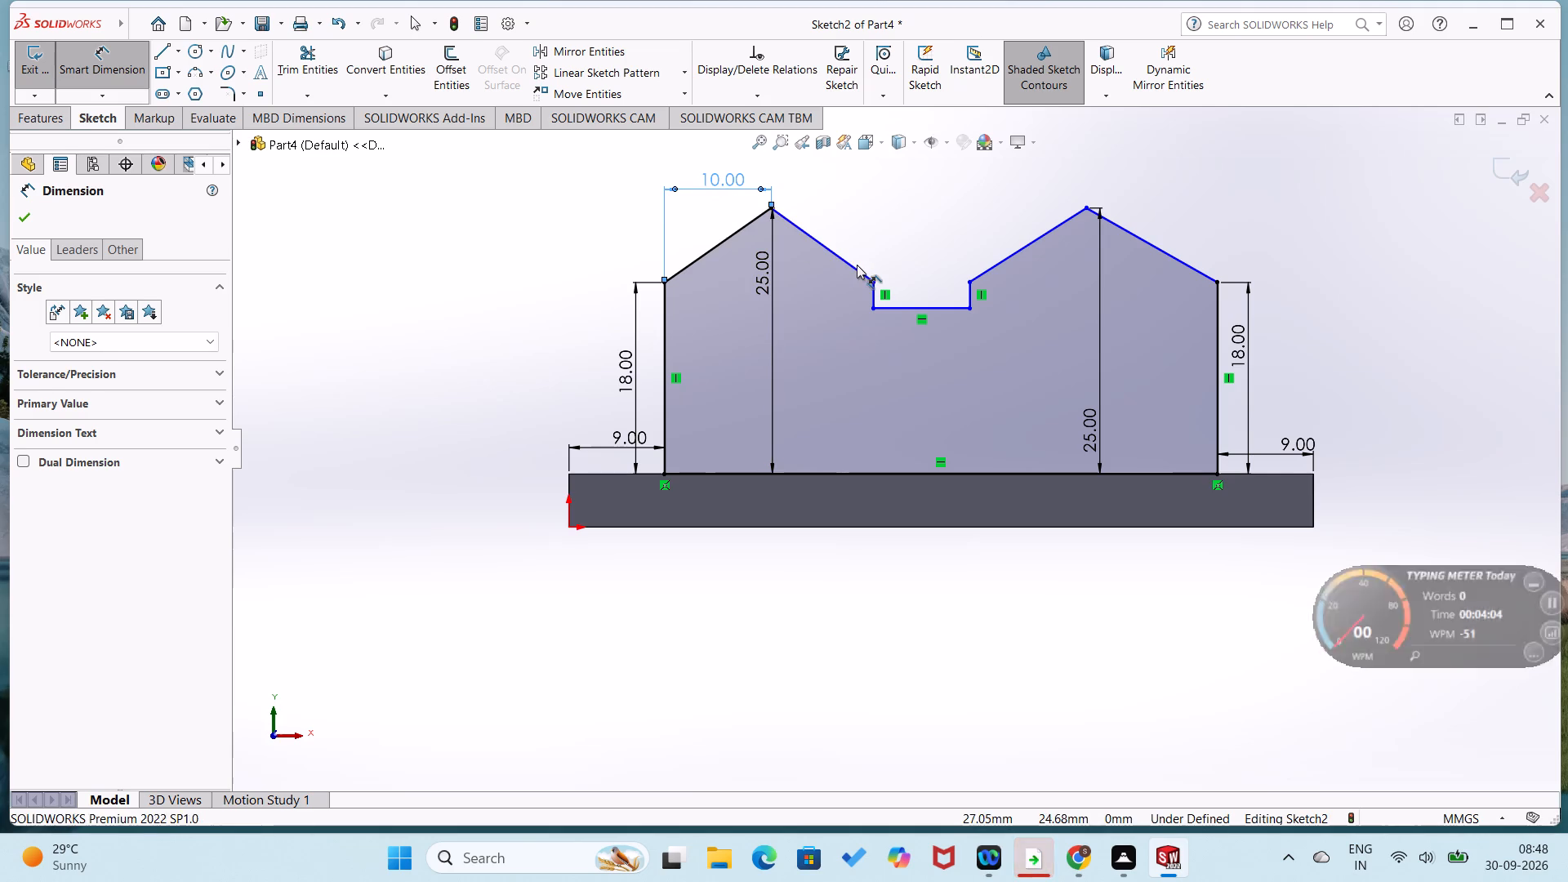
click(831, 254)
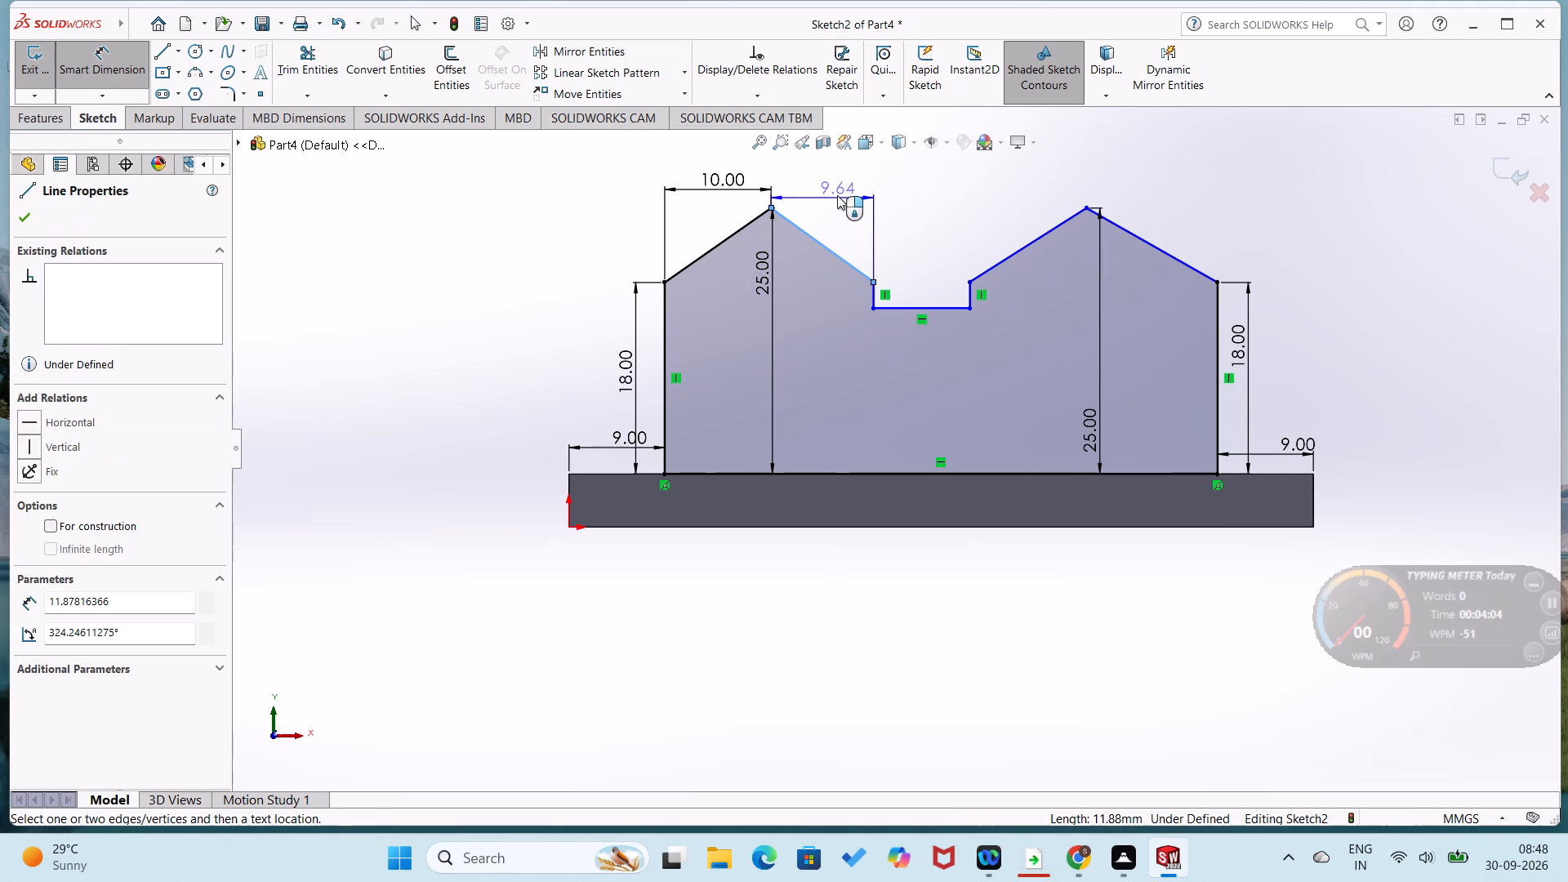
click(837, 195)
text(10)
key(Return)
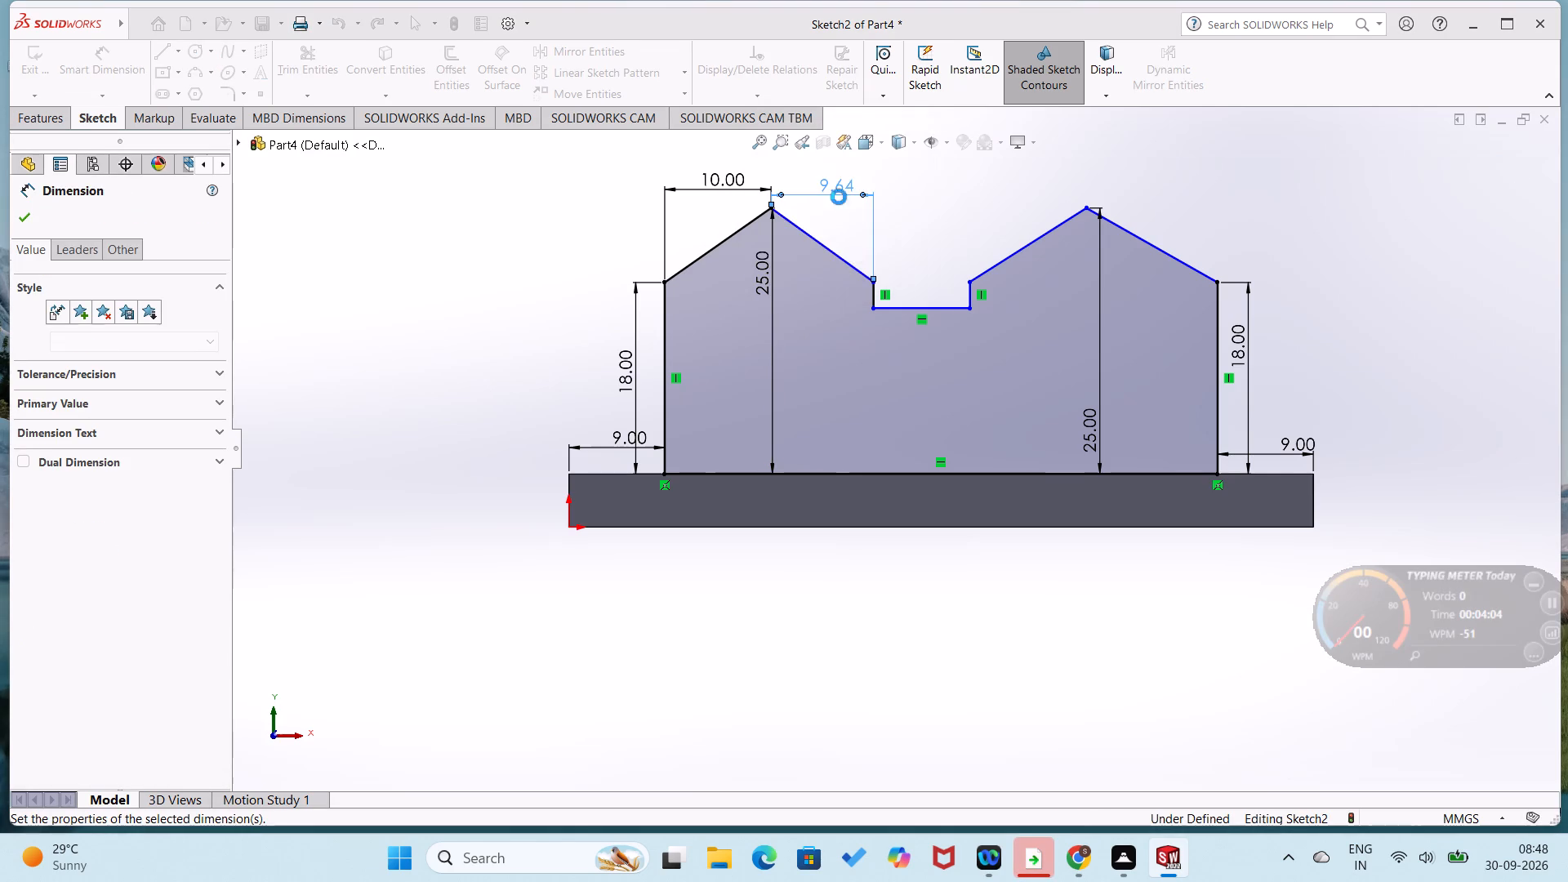
Dimension the horizontal span of both sloped lines of the right peak at 10 mm each.
drag(1016, 256, 1017, 255)
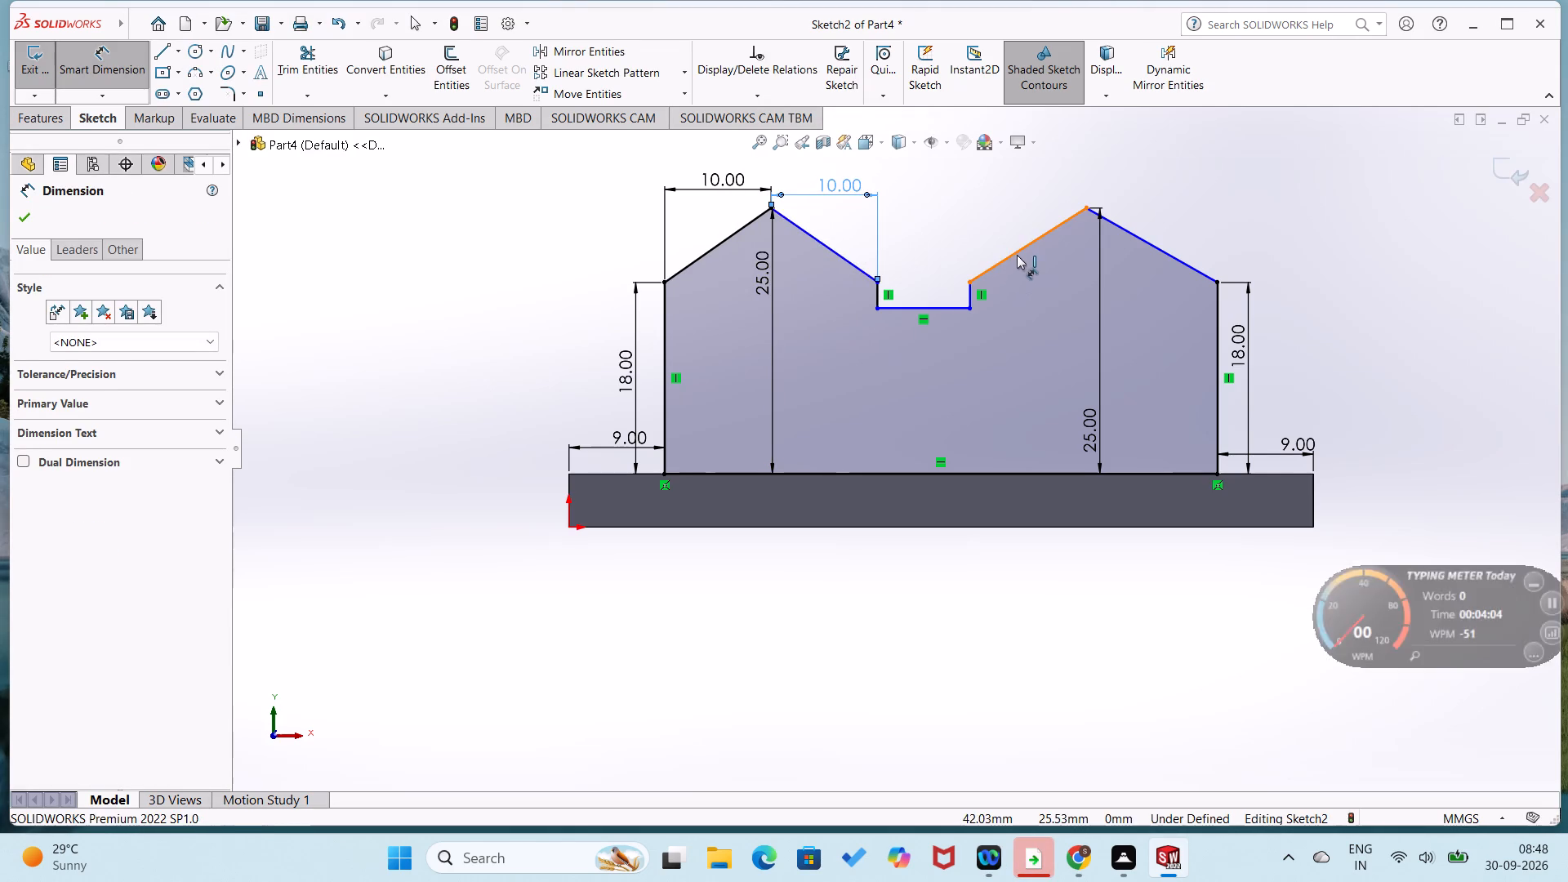
drag(1017, 255, 1017, 236)
click(1017, 191)
text(10)
key(Return)
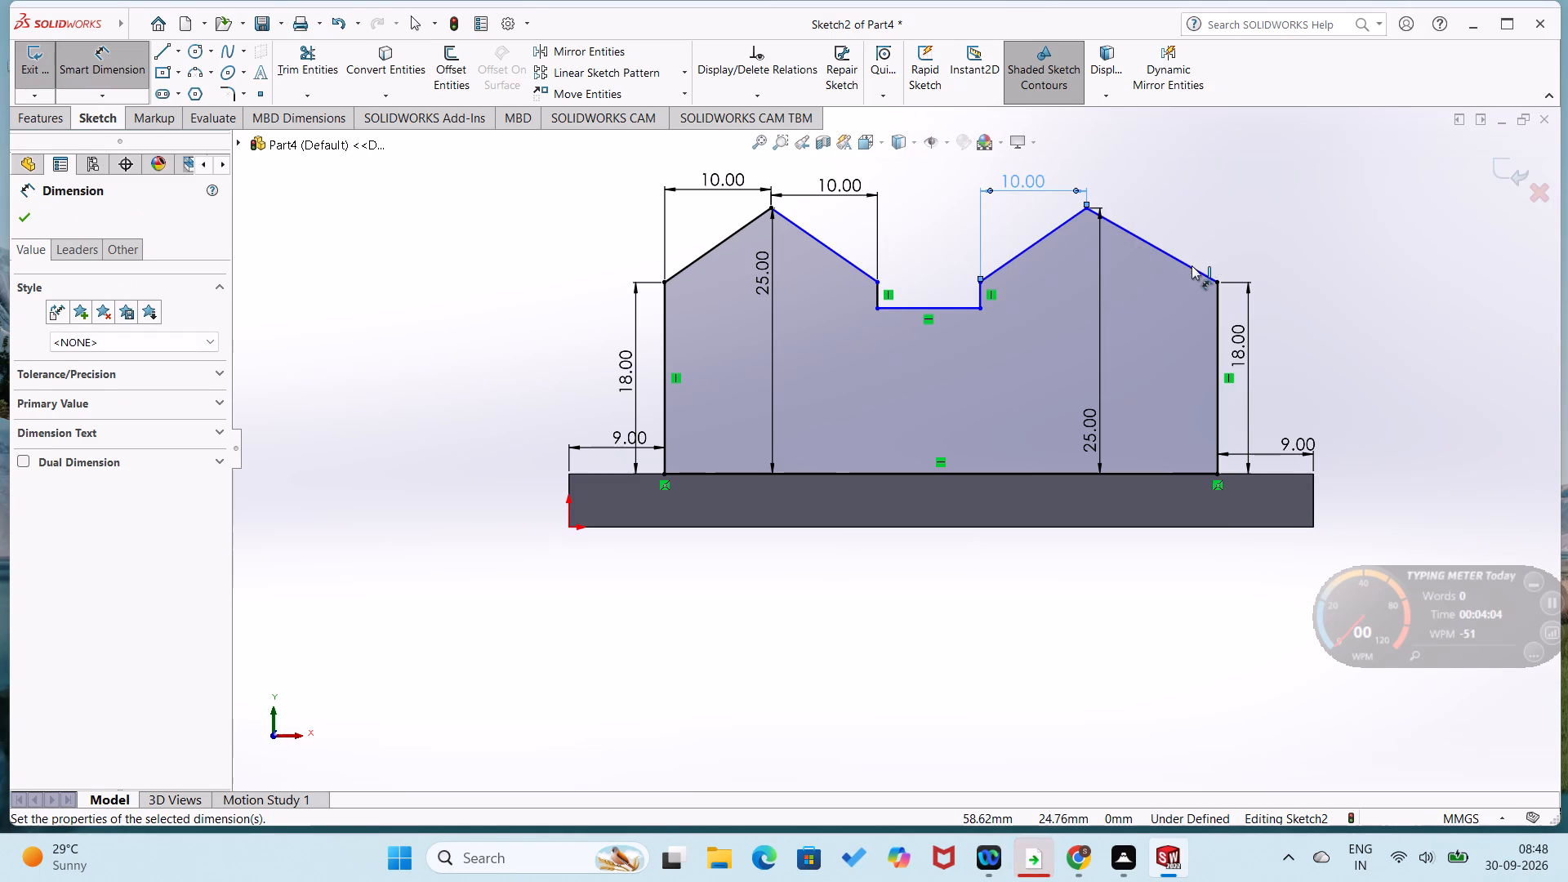
drag(1191, 268, 1192, 255)
click(1207, 154)
text(10)
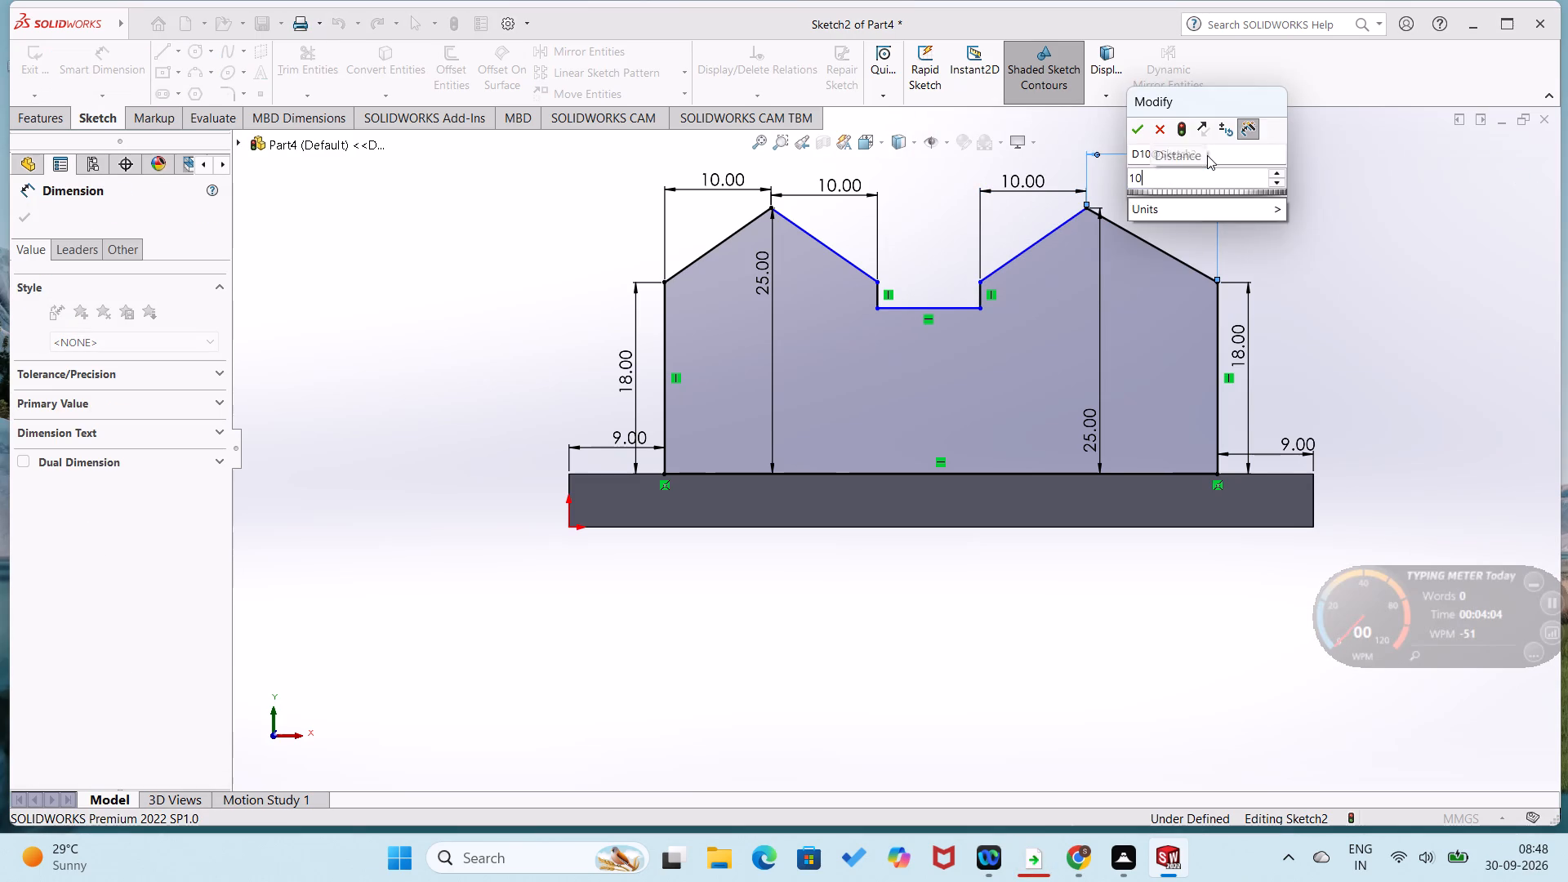
key(Return)
click(1423, 286)
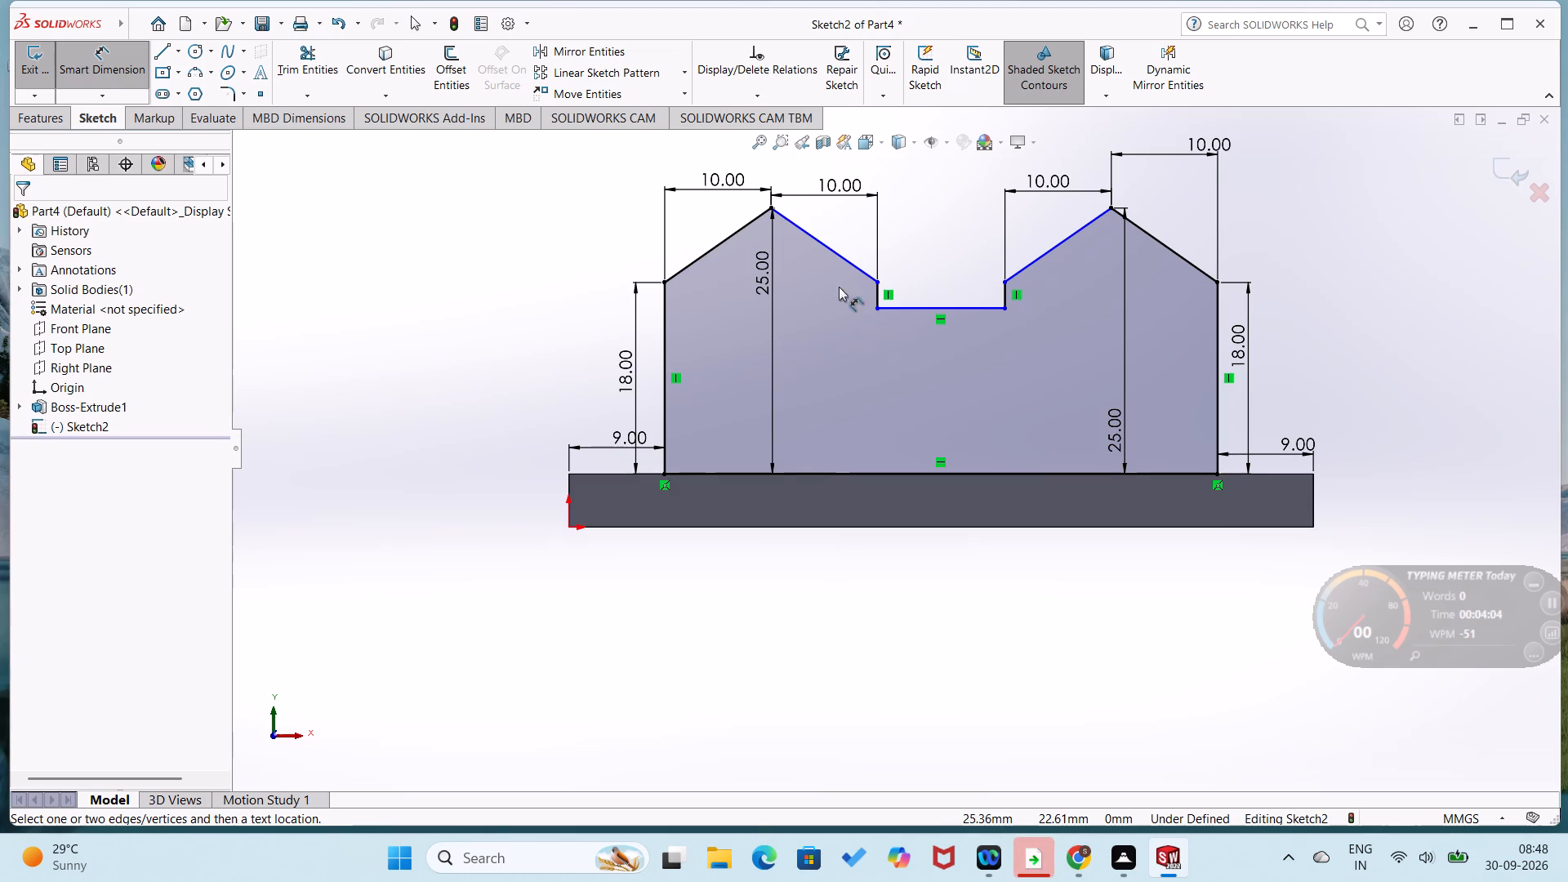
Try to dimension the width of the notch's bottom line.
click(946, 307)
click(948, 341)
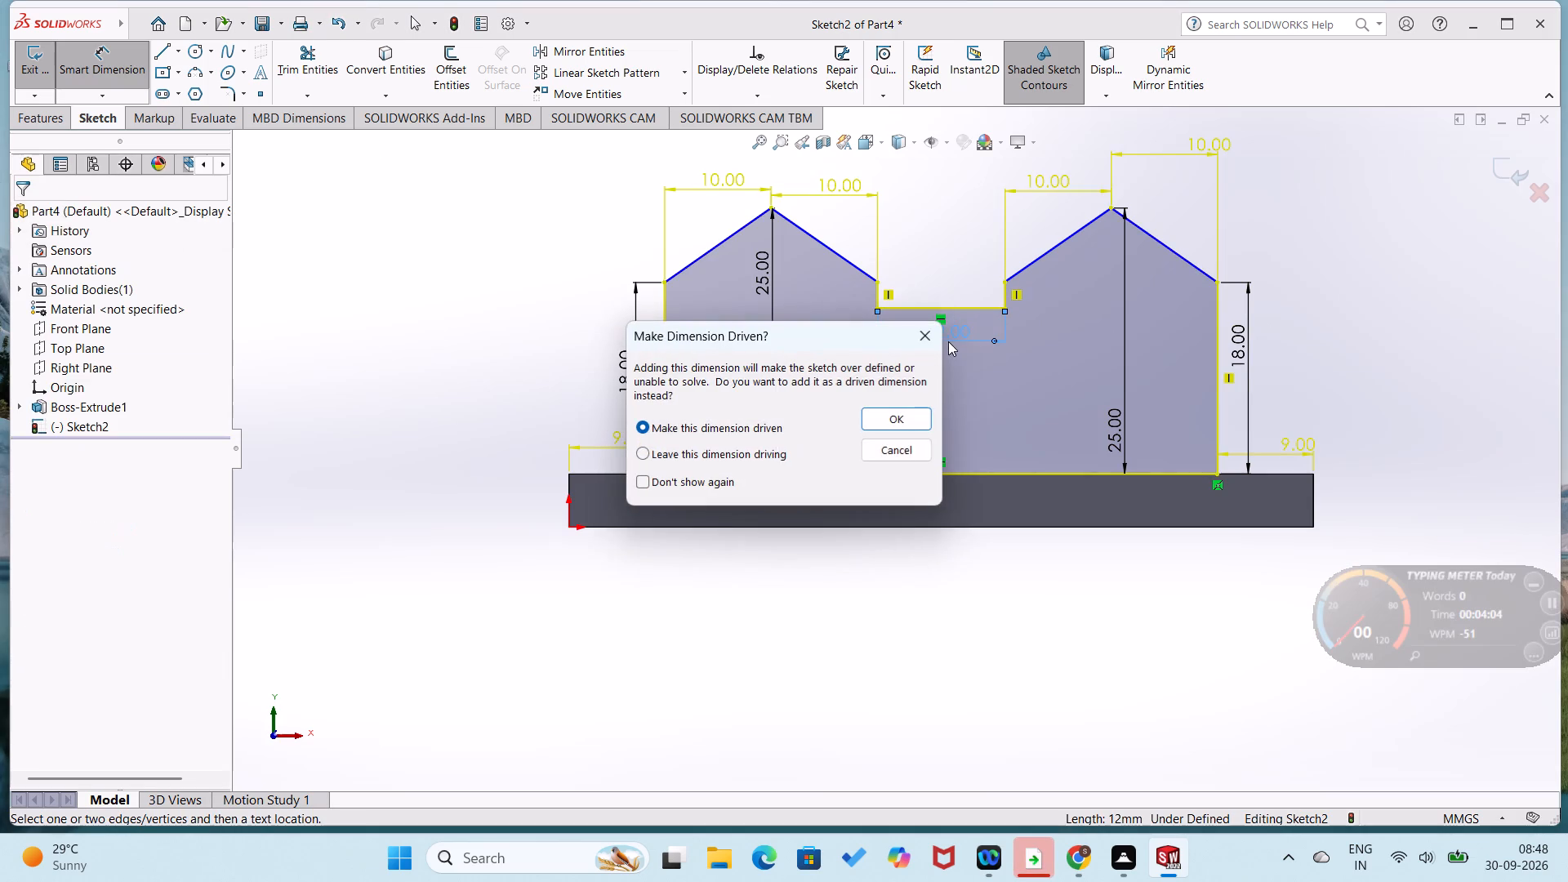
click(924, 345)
Dimension the left and right vertical sides of the central notch at 3 mm.
click(880, 292)
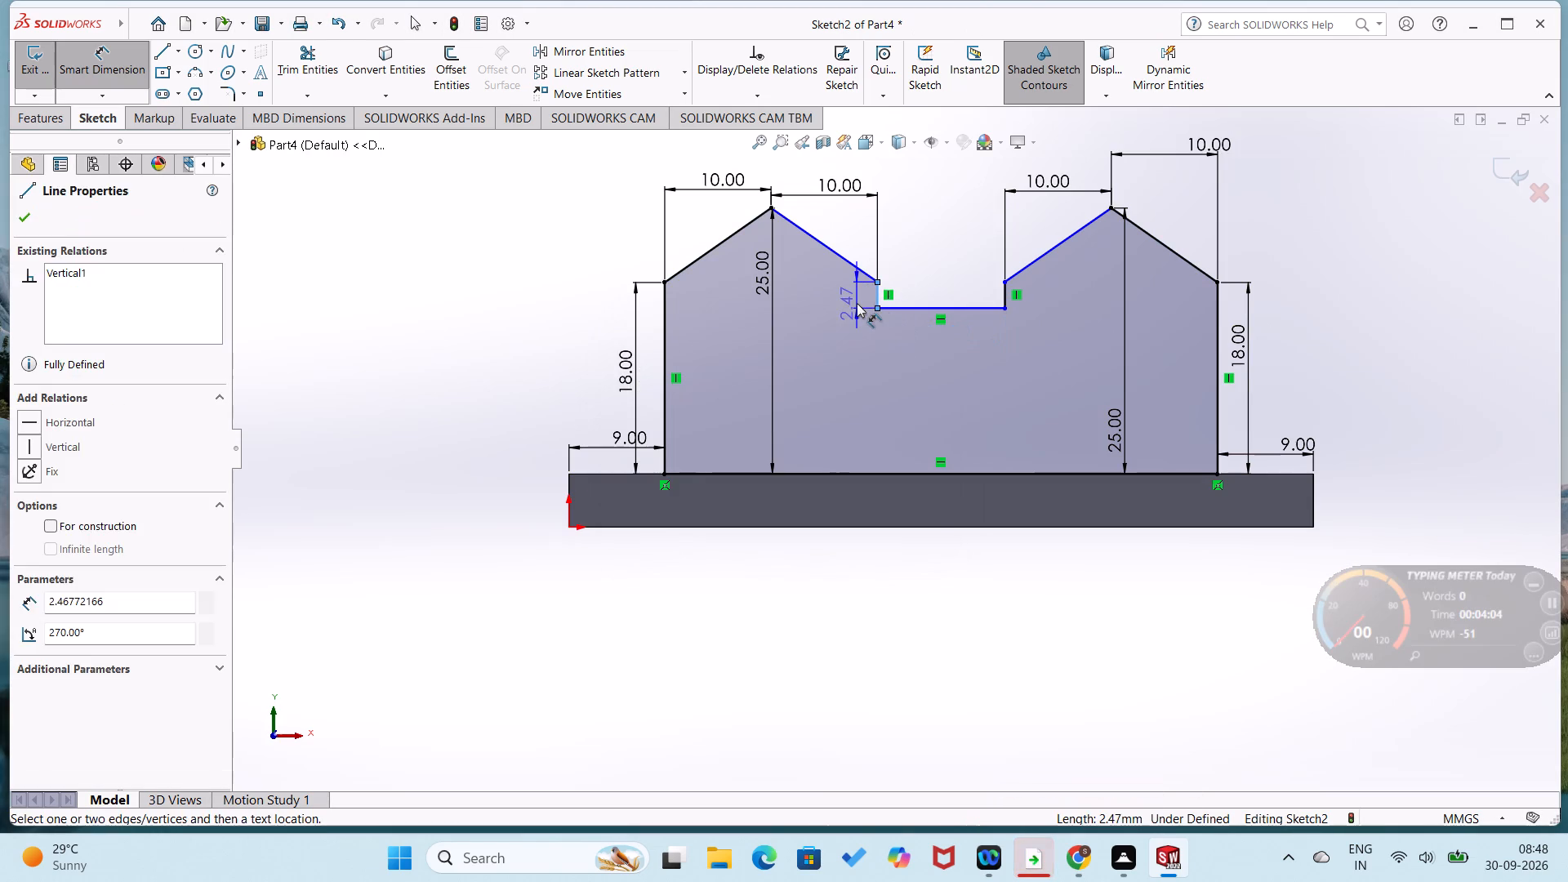
click(857, 303)
key(3)
key(Return)
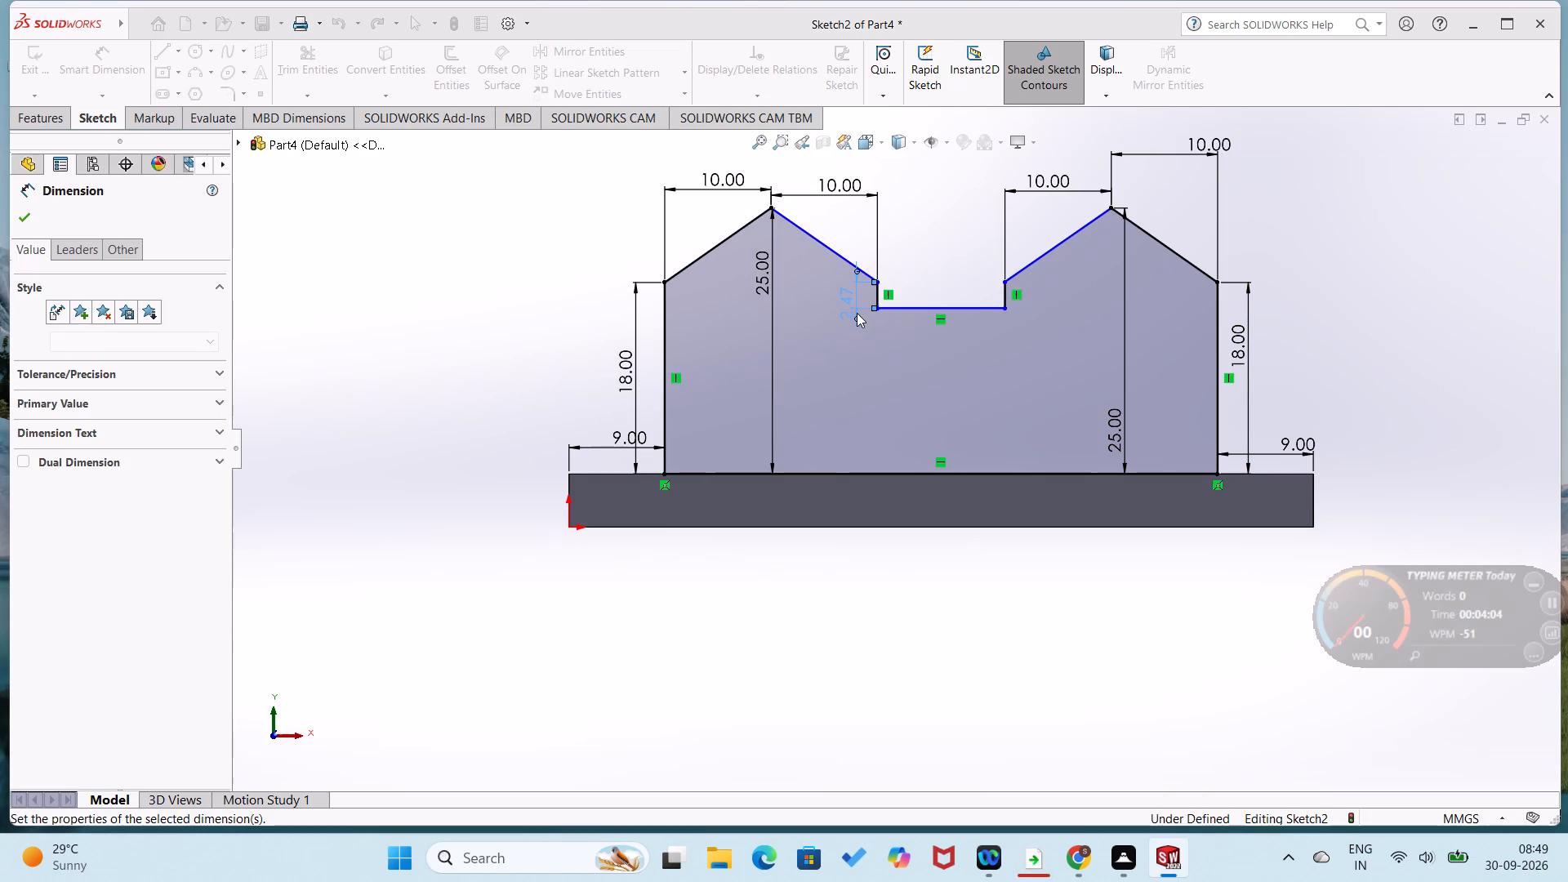
click(974, 247)
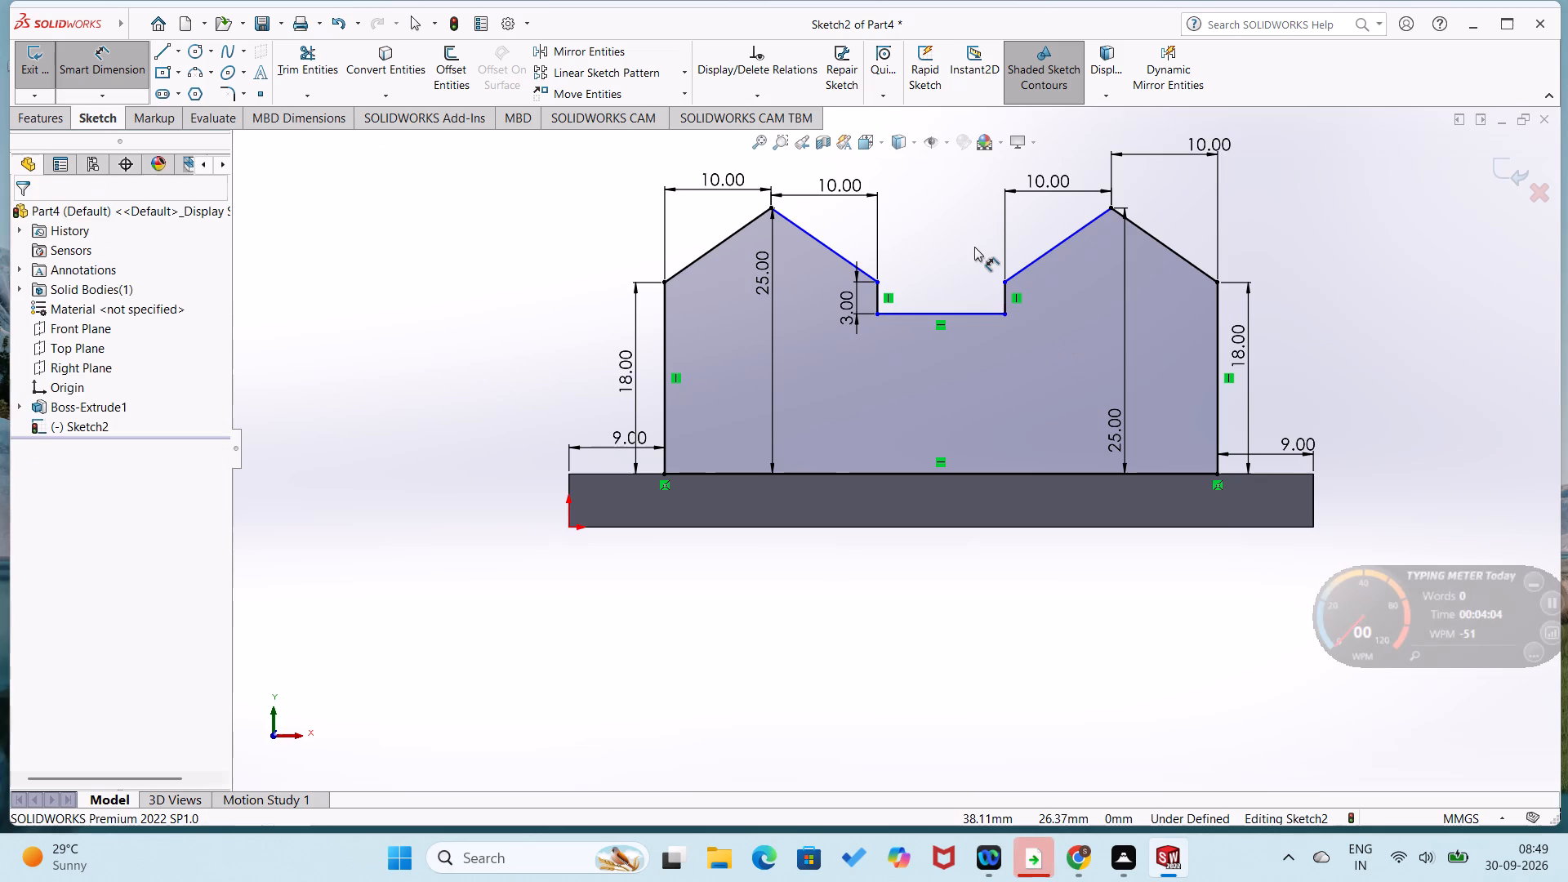
click(1004, 289)
click(1027, 296)
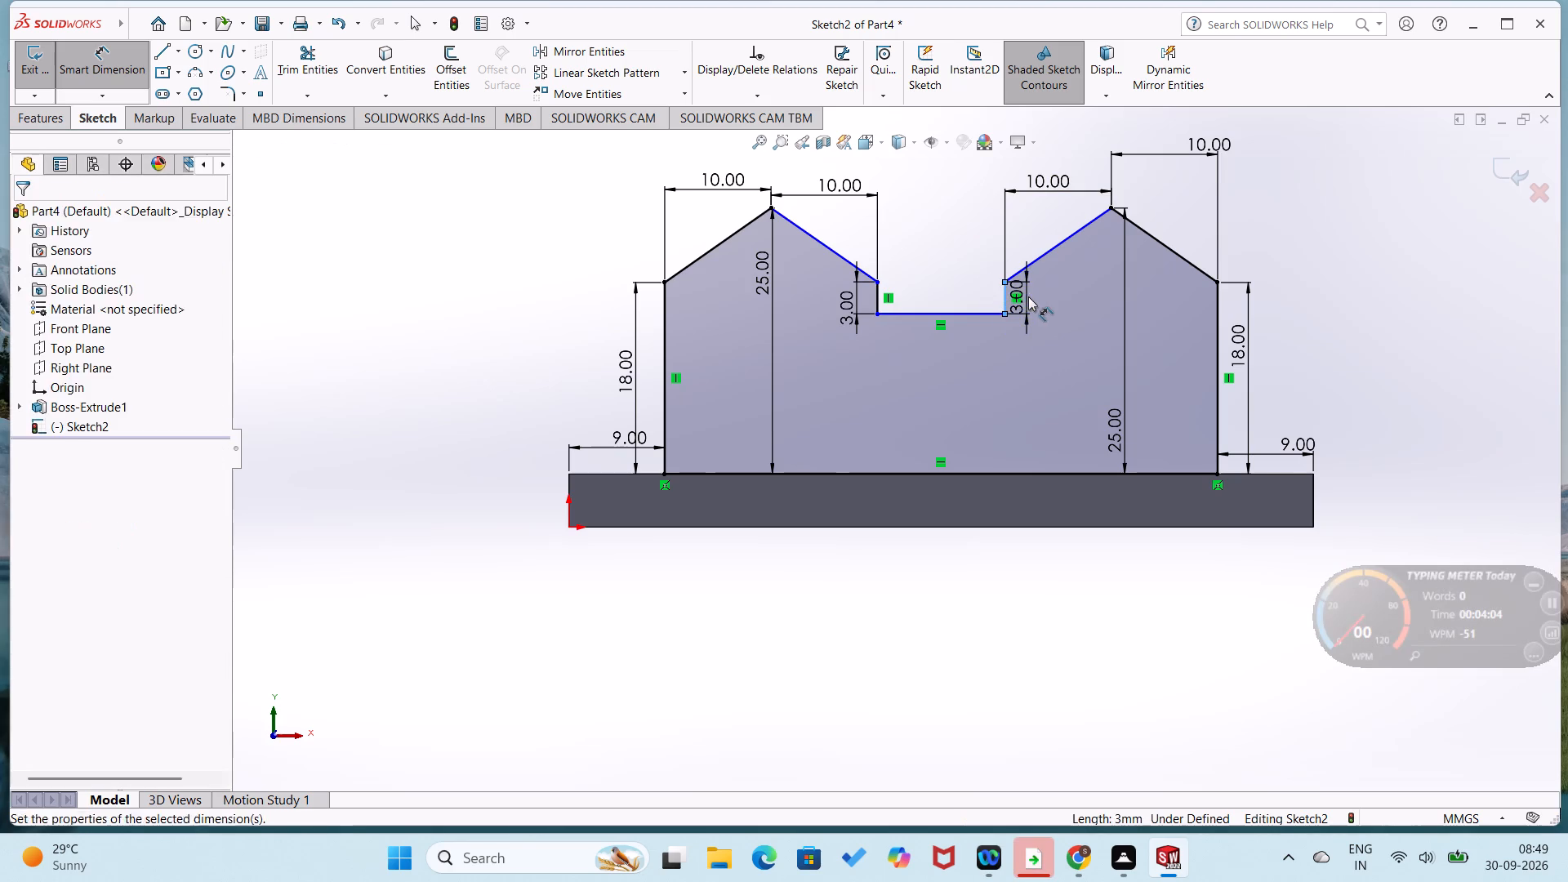
click(965, 274)
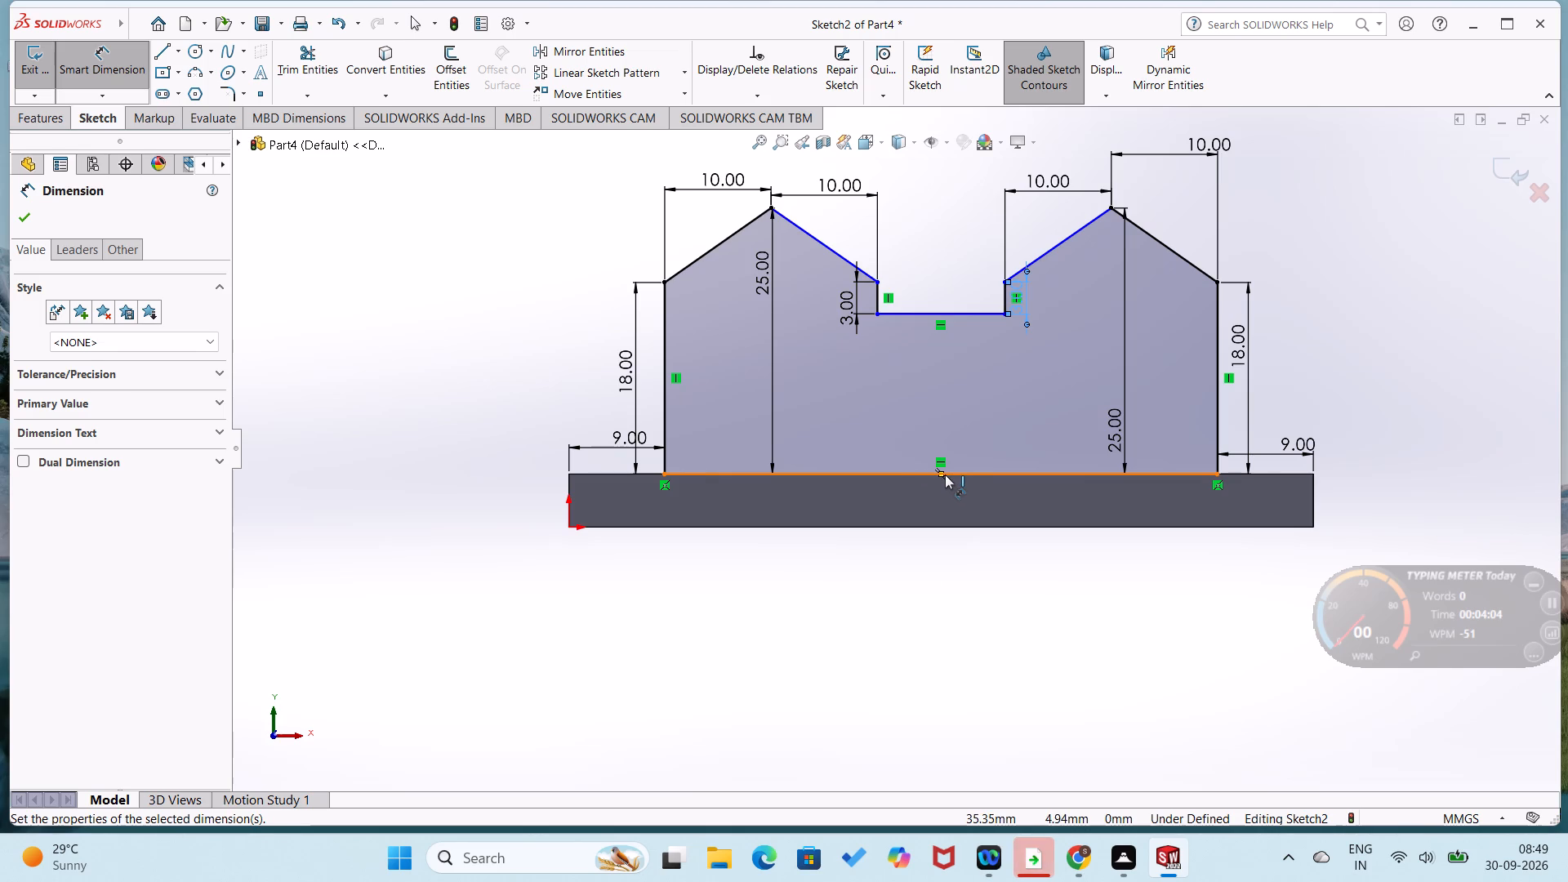
key(Escape)
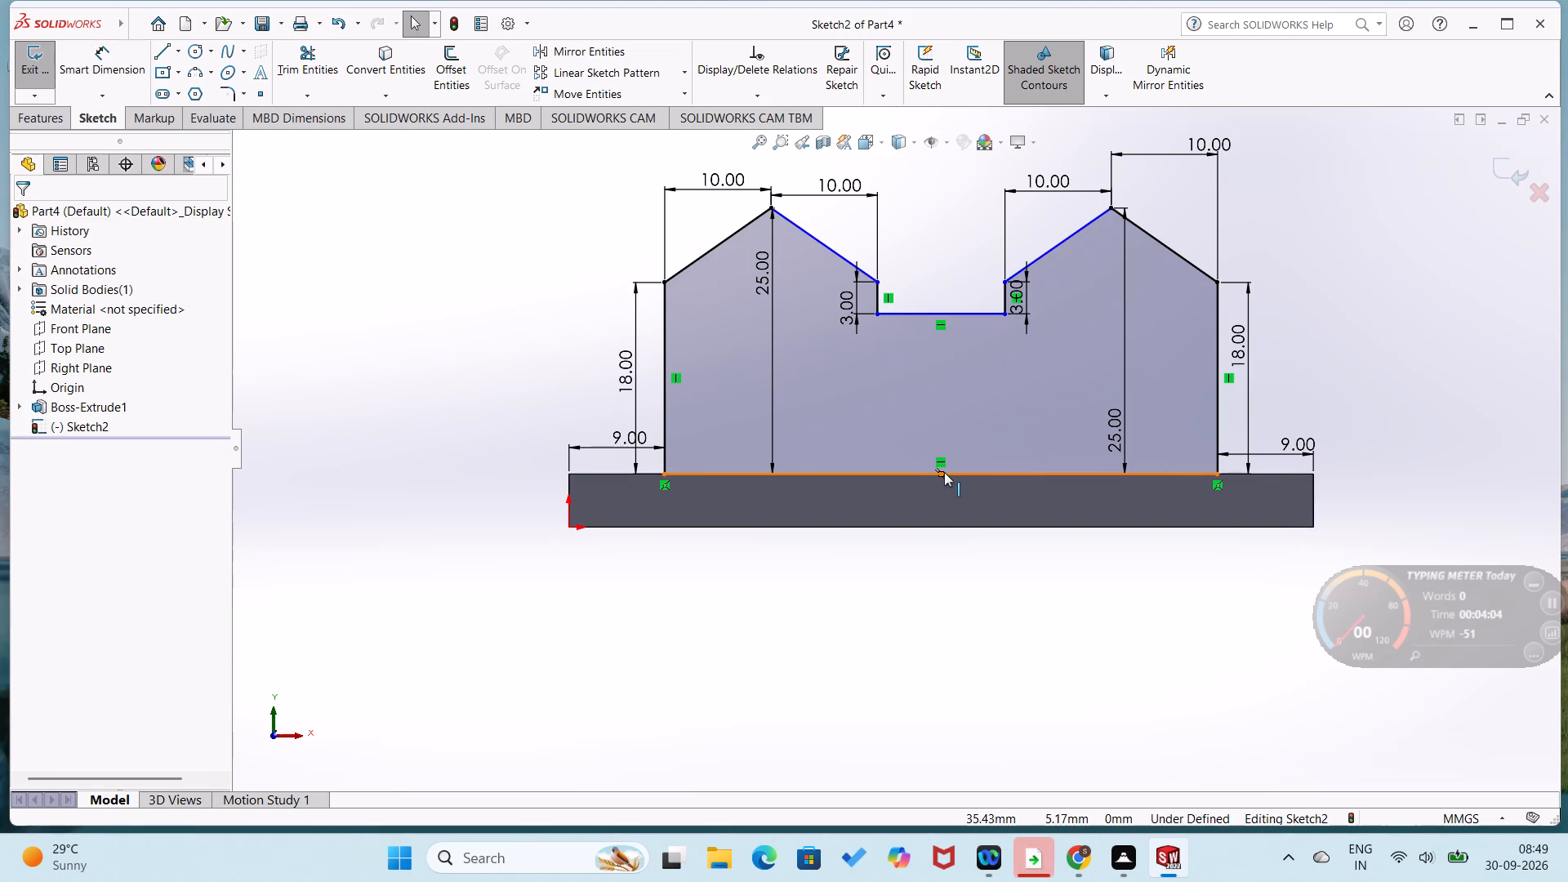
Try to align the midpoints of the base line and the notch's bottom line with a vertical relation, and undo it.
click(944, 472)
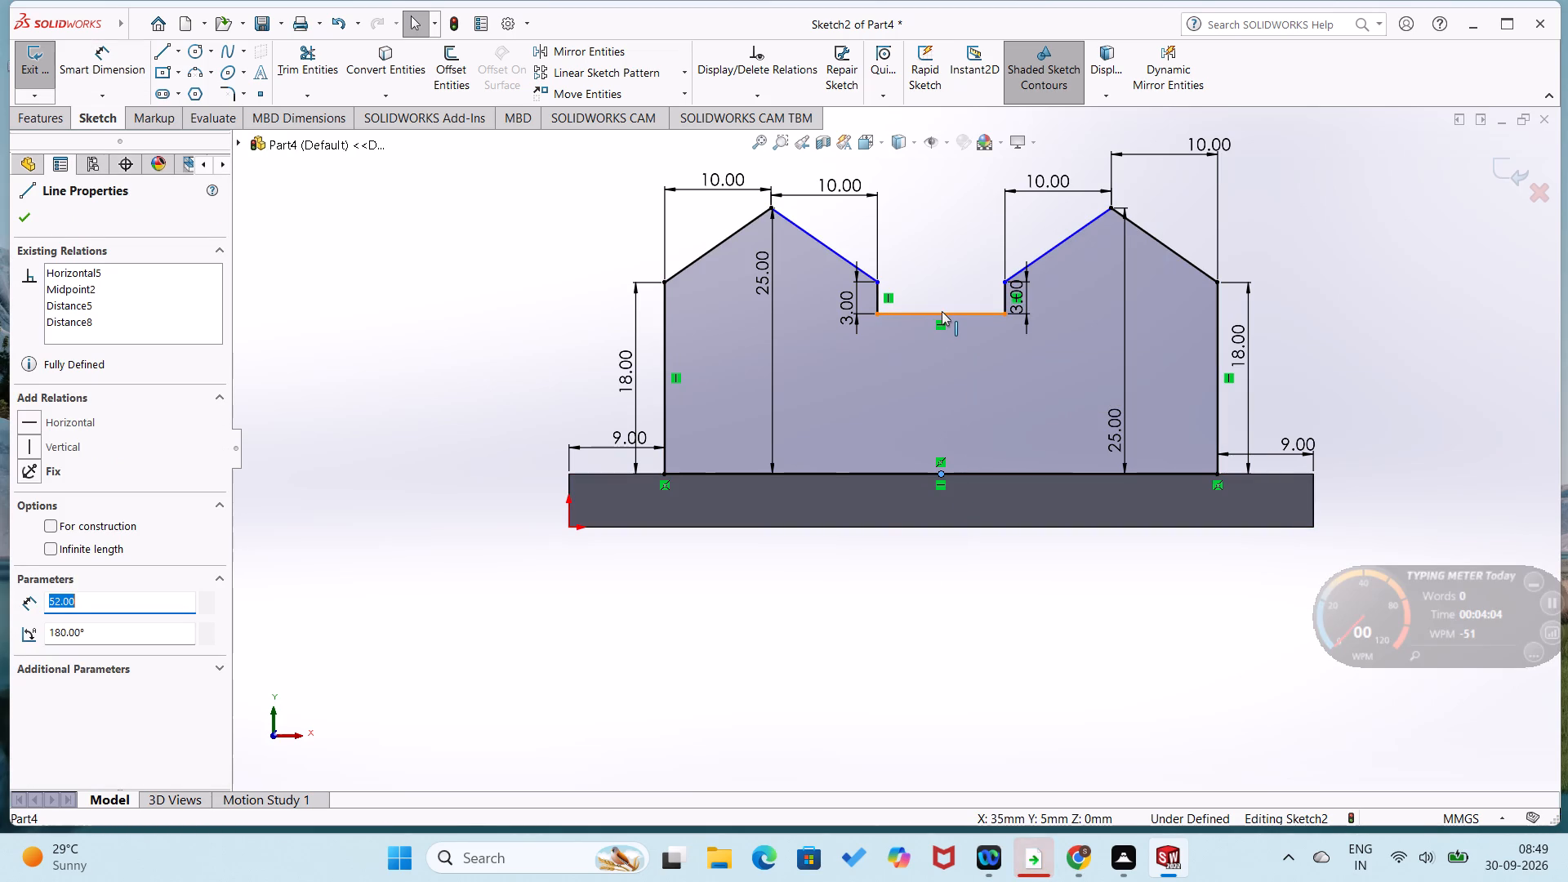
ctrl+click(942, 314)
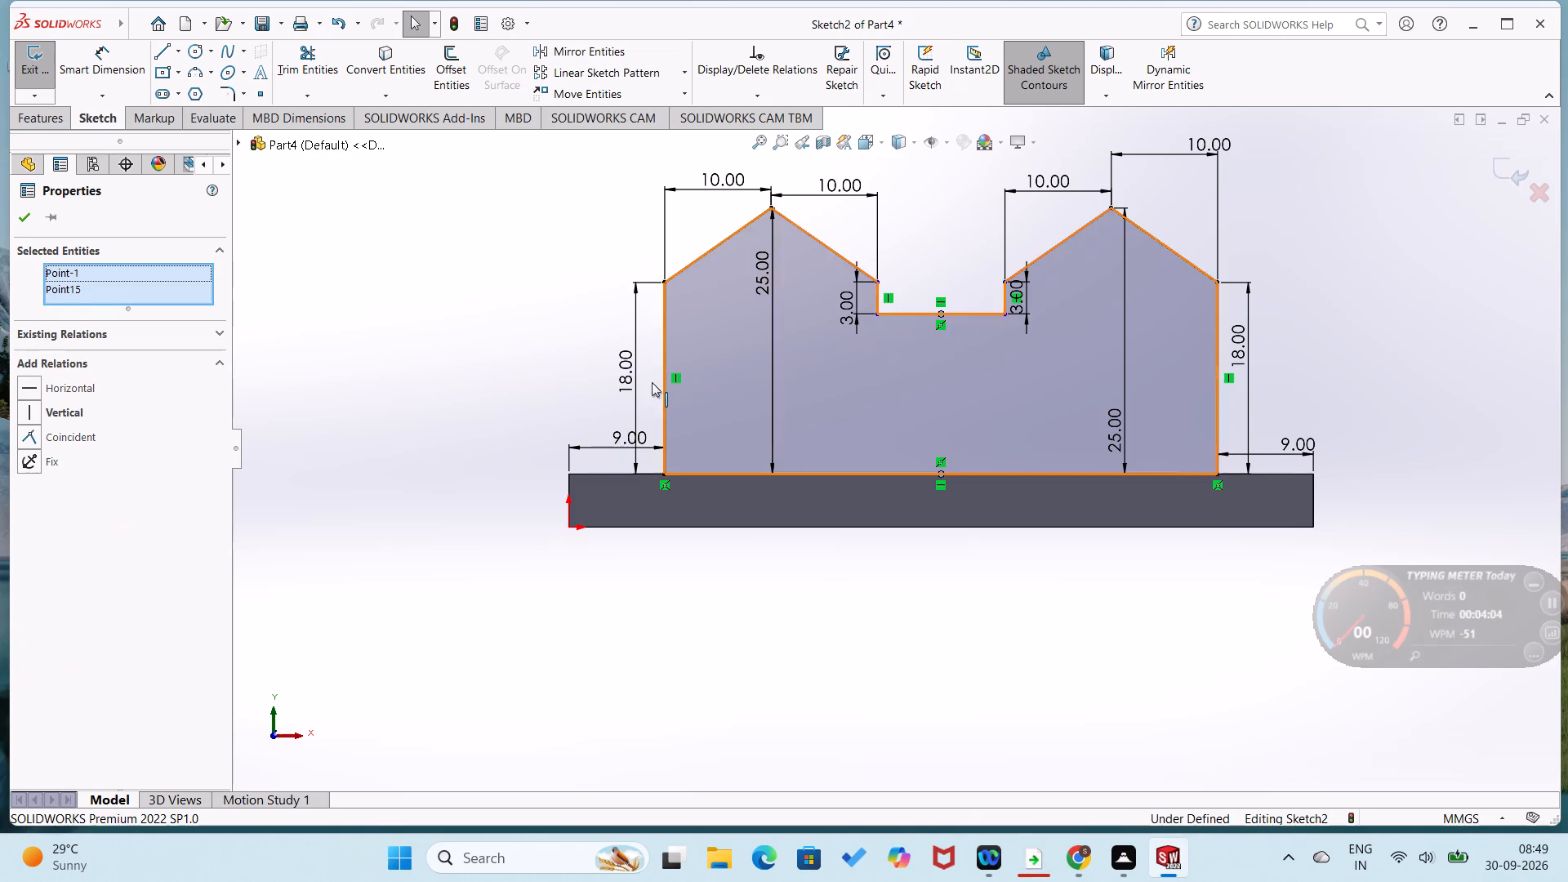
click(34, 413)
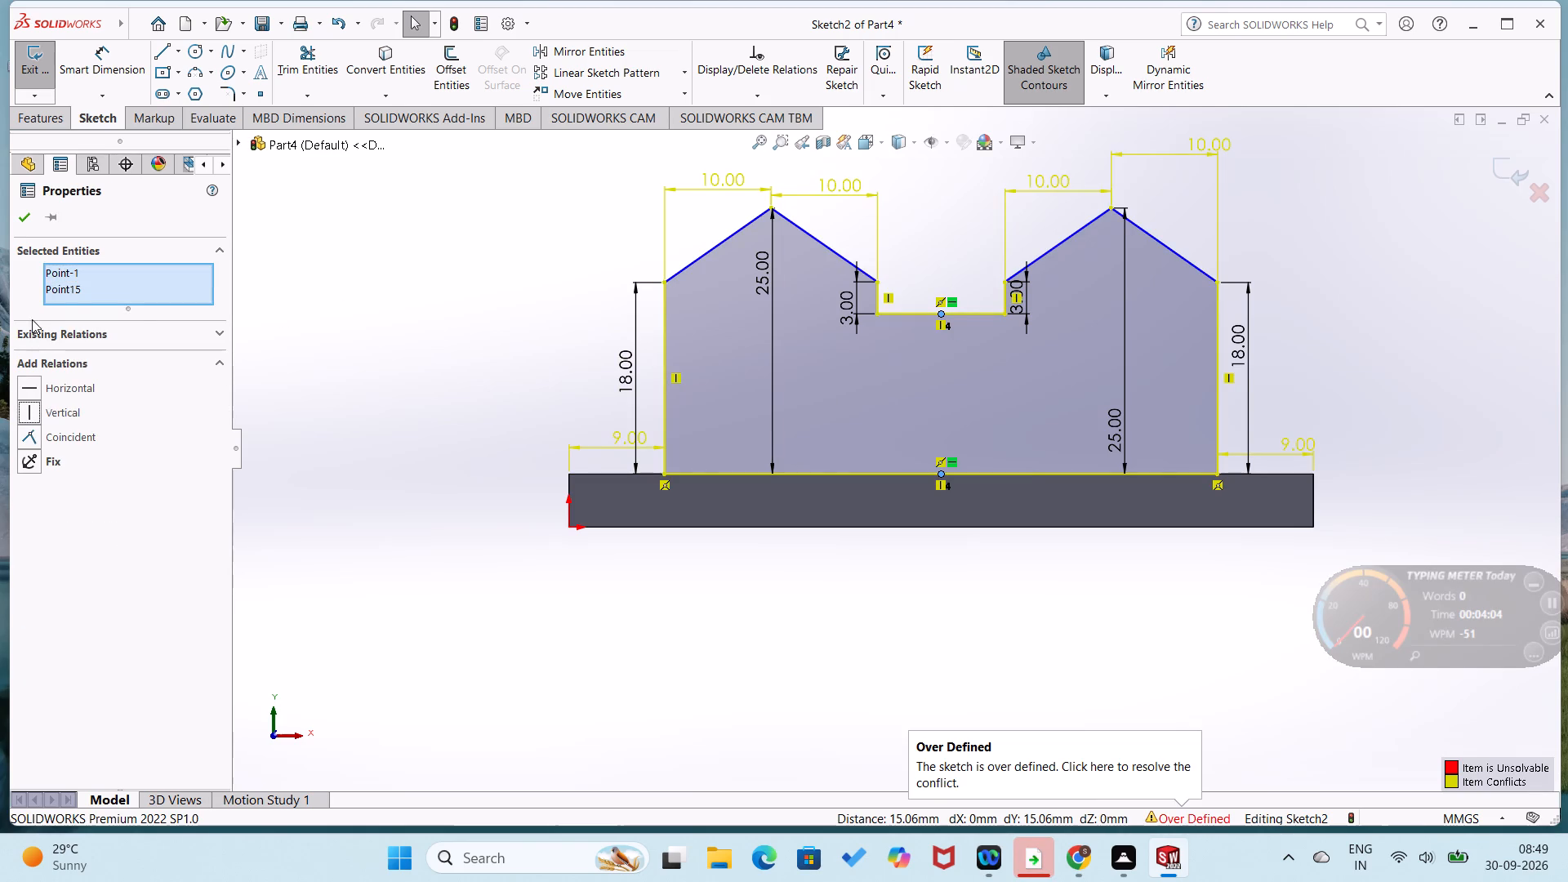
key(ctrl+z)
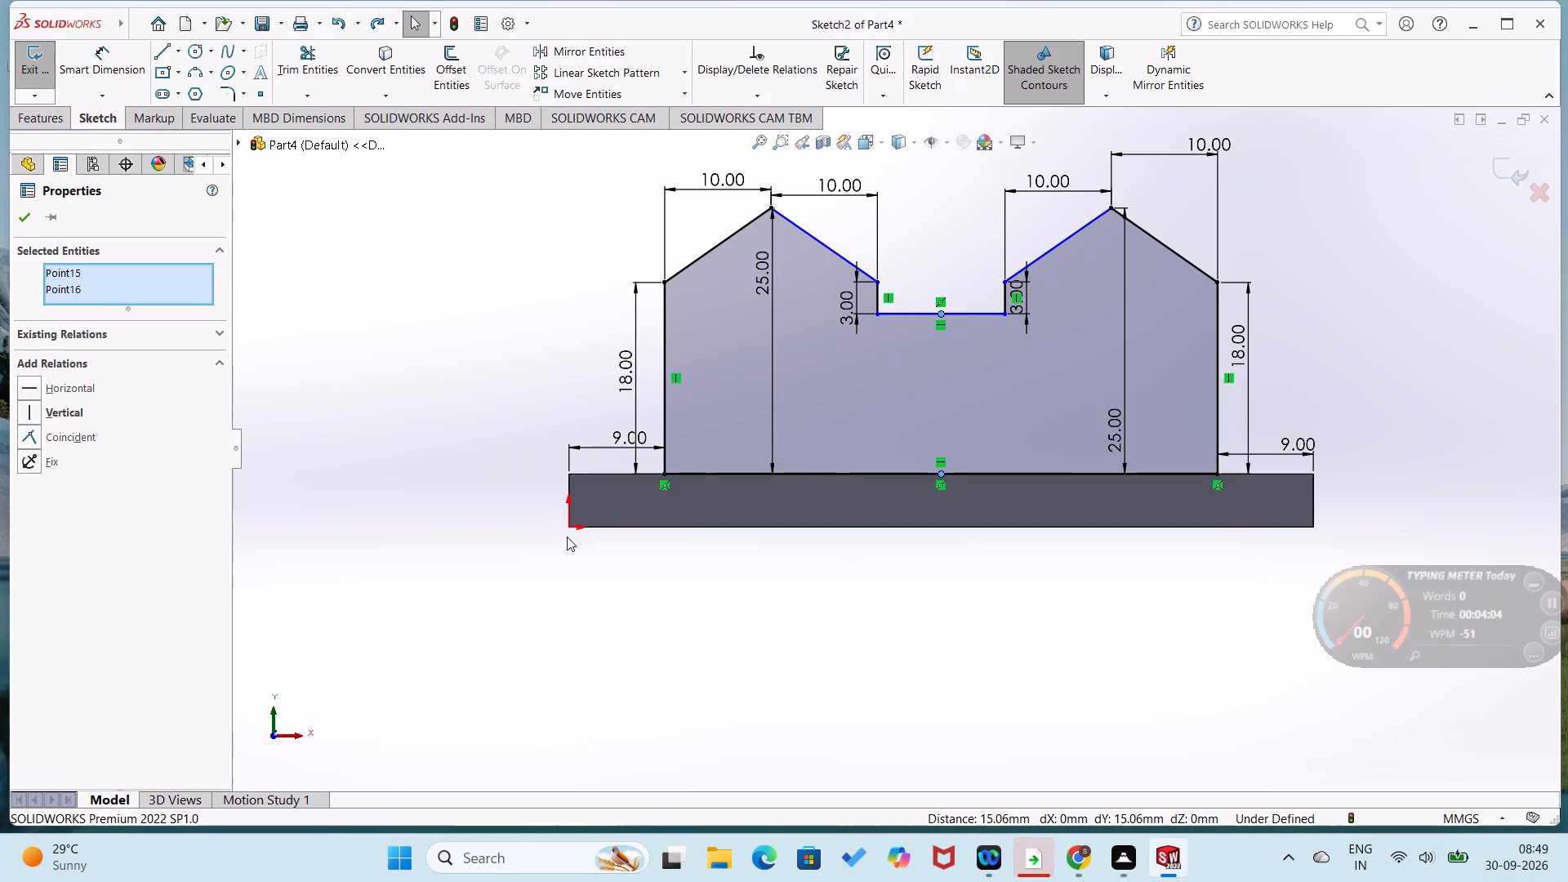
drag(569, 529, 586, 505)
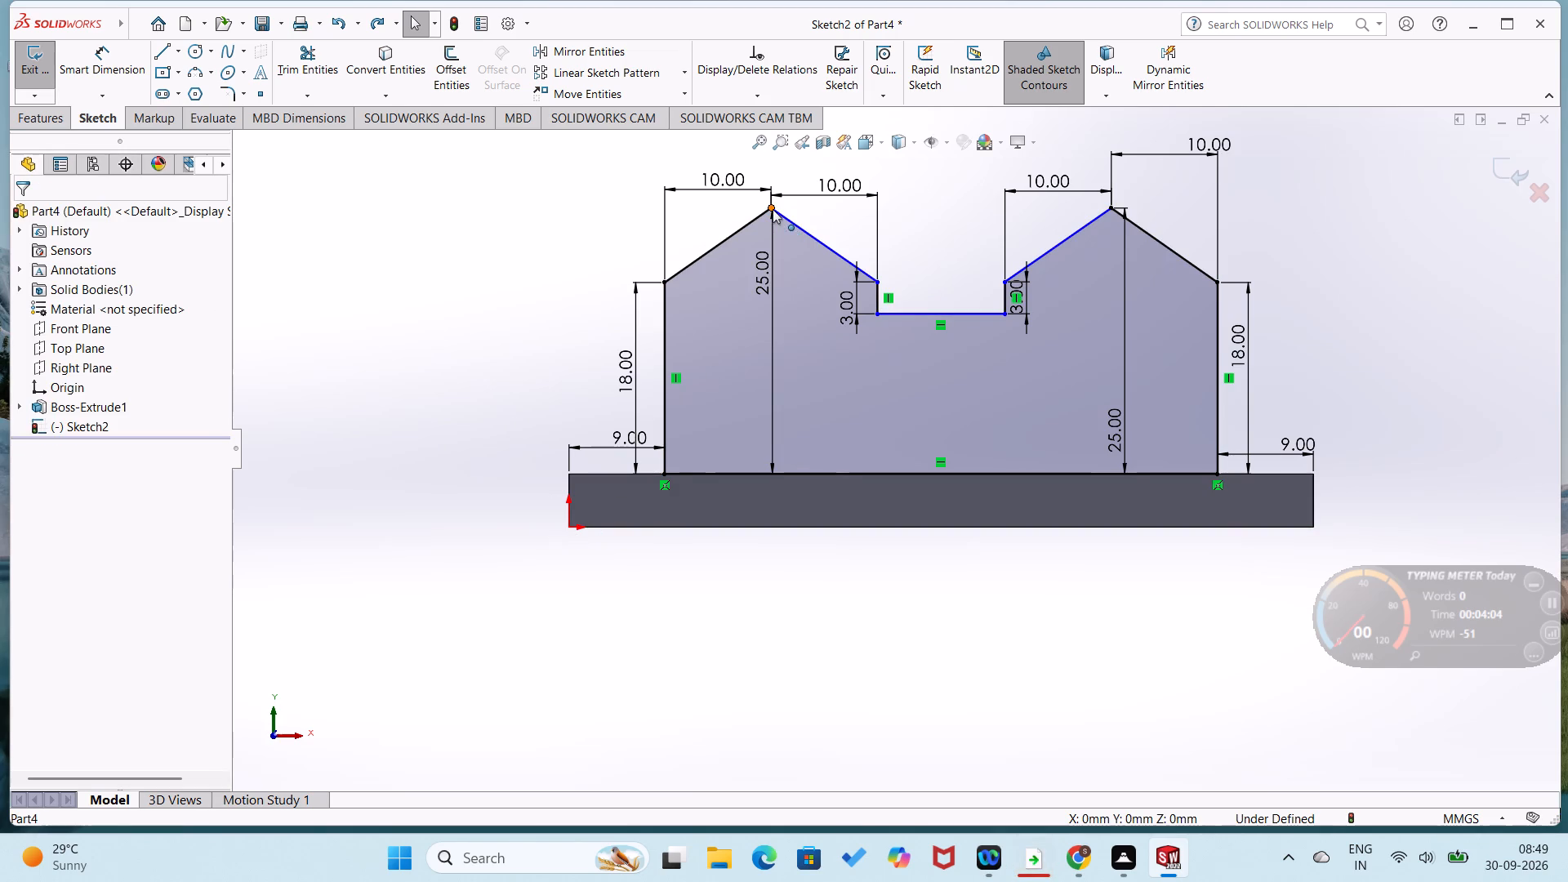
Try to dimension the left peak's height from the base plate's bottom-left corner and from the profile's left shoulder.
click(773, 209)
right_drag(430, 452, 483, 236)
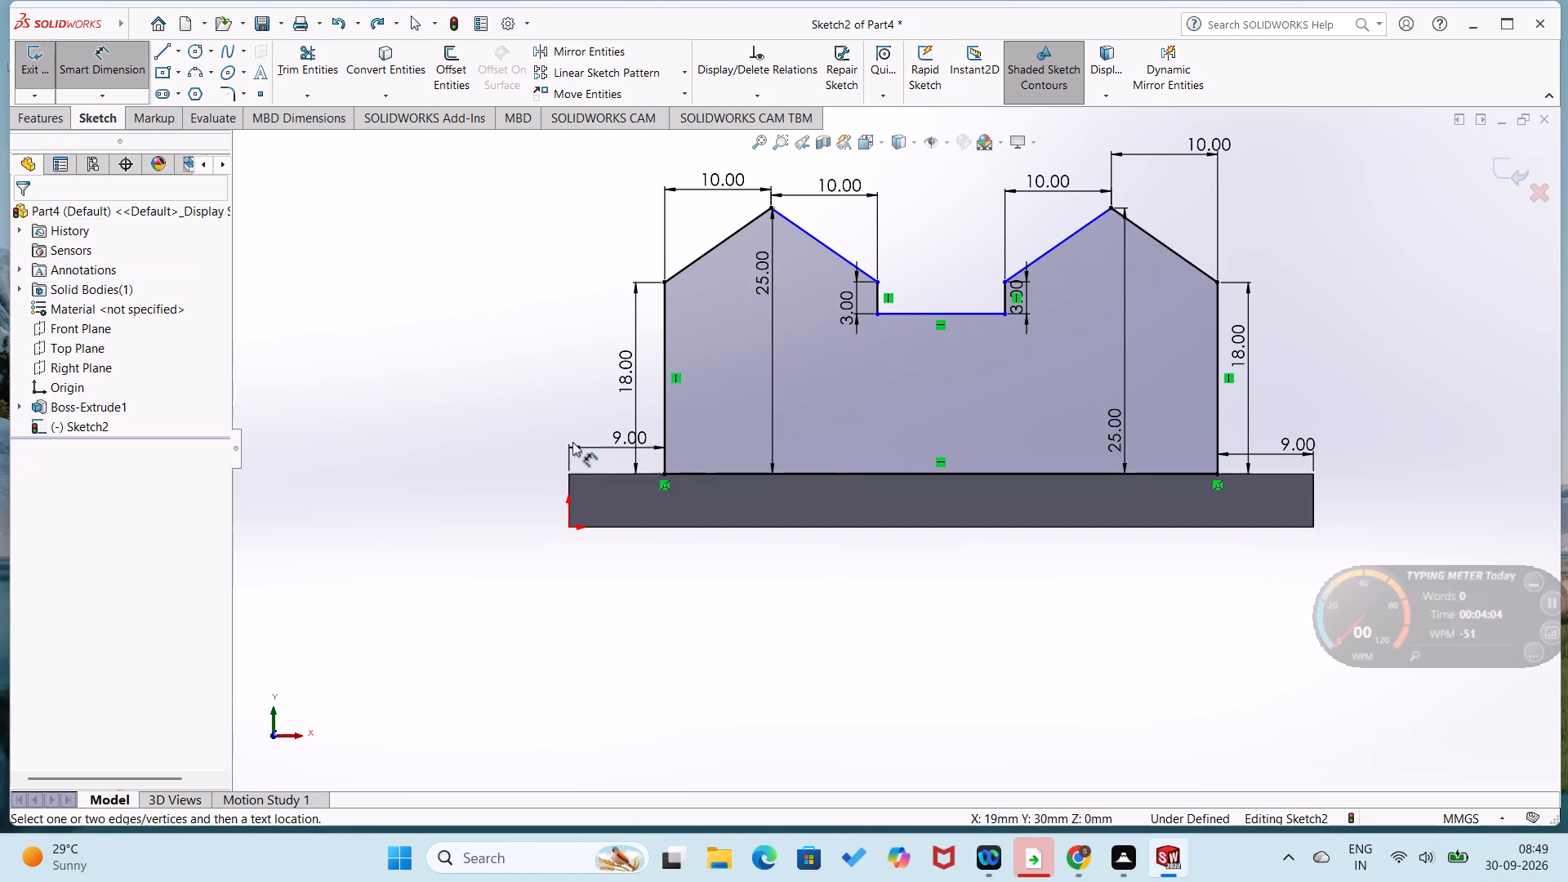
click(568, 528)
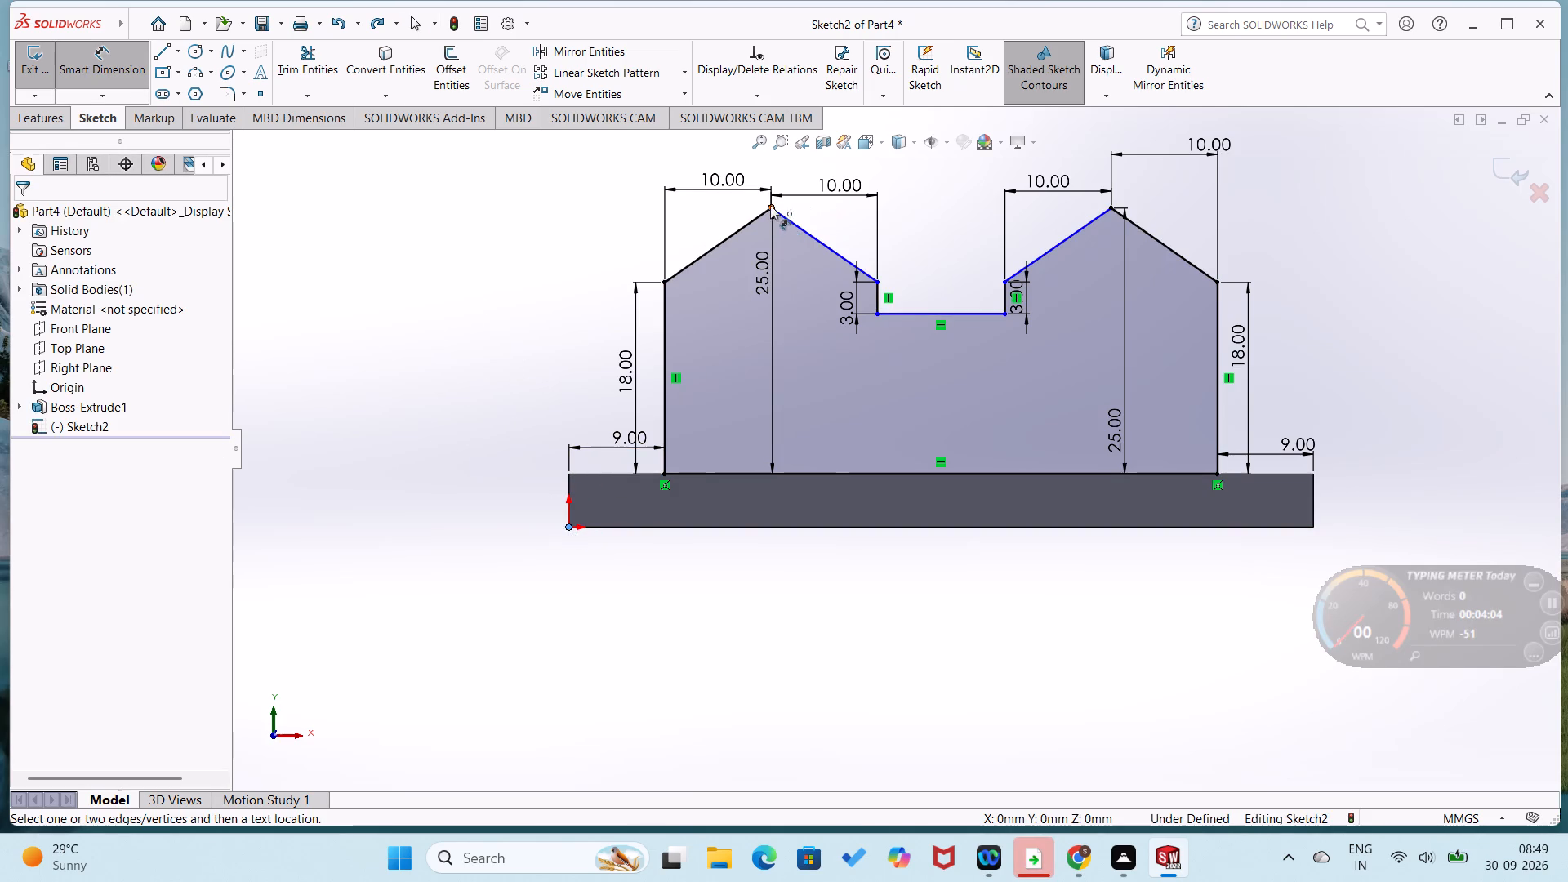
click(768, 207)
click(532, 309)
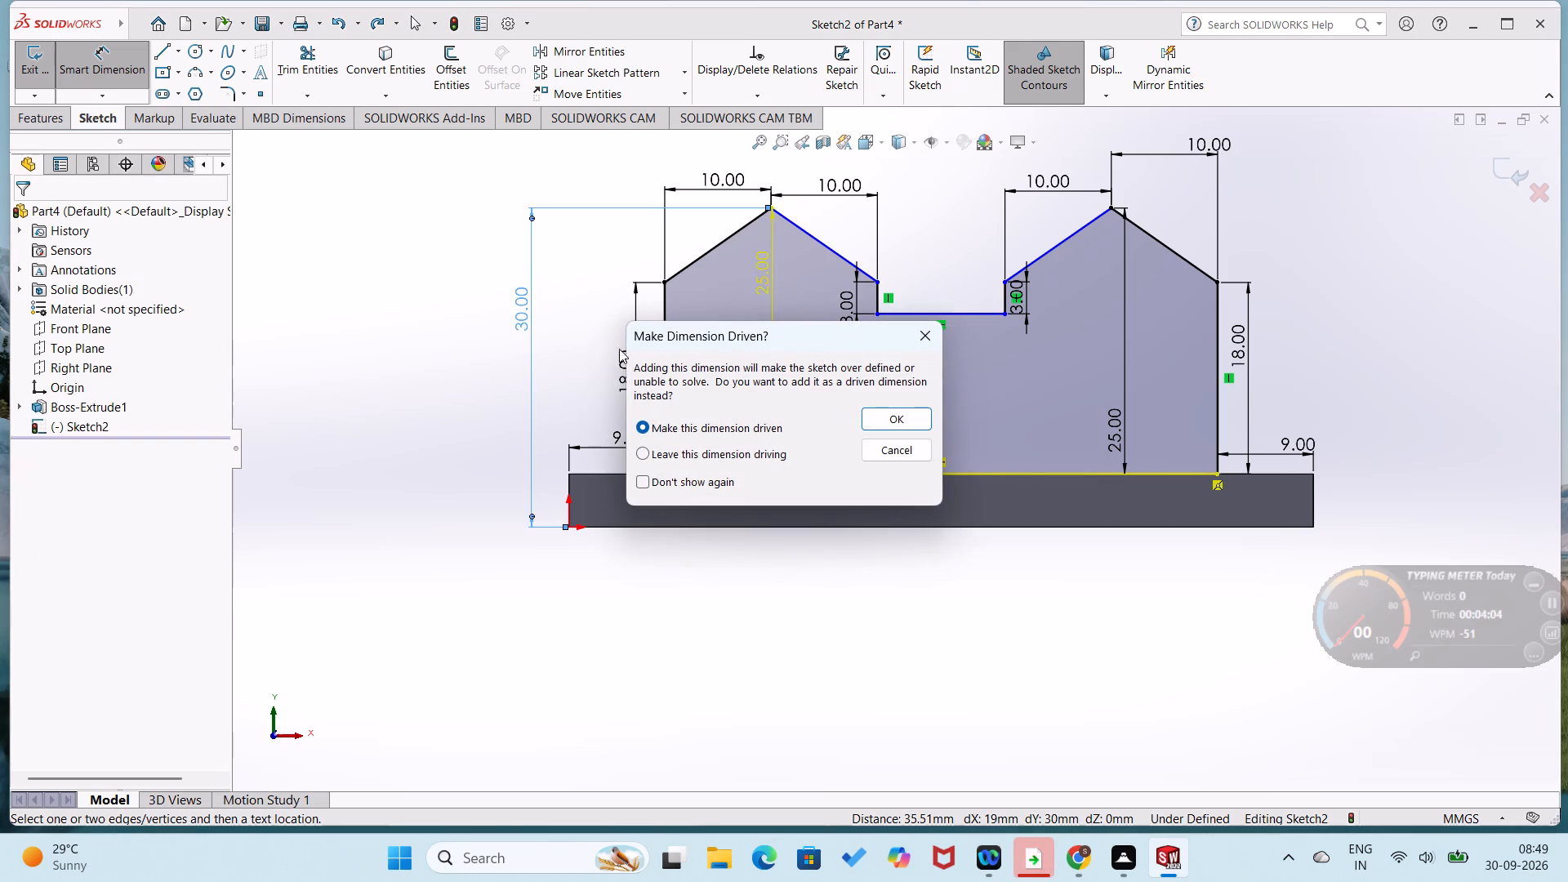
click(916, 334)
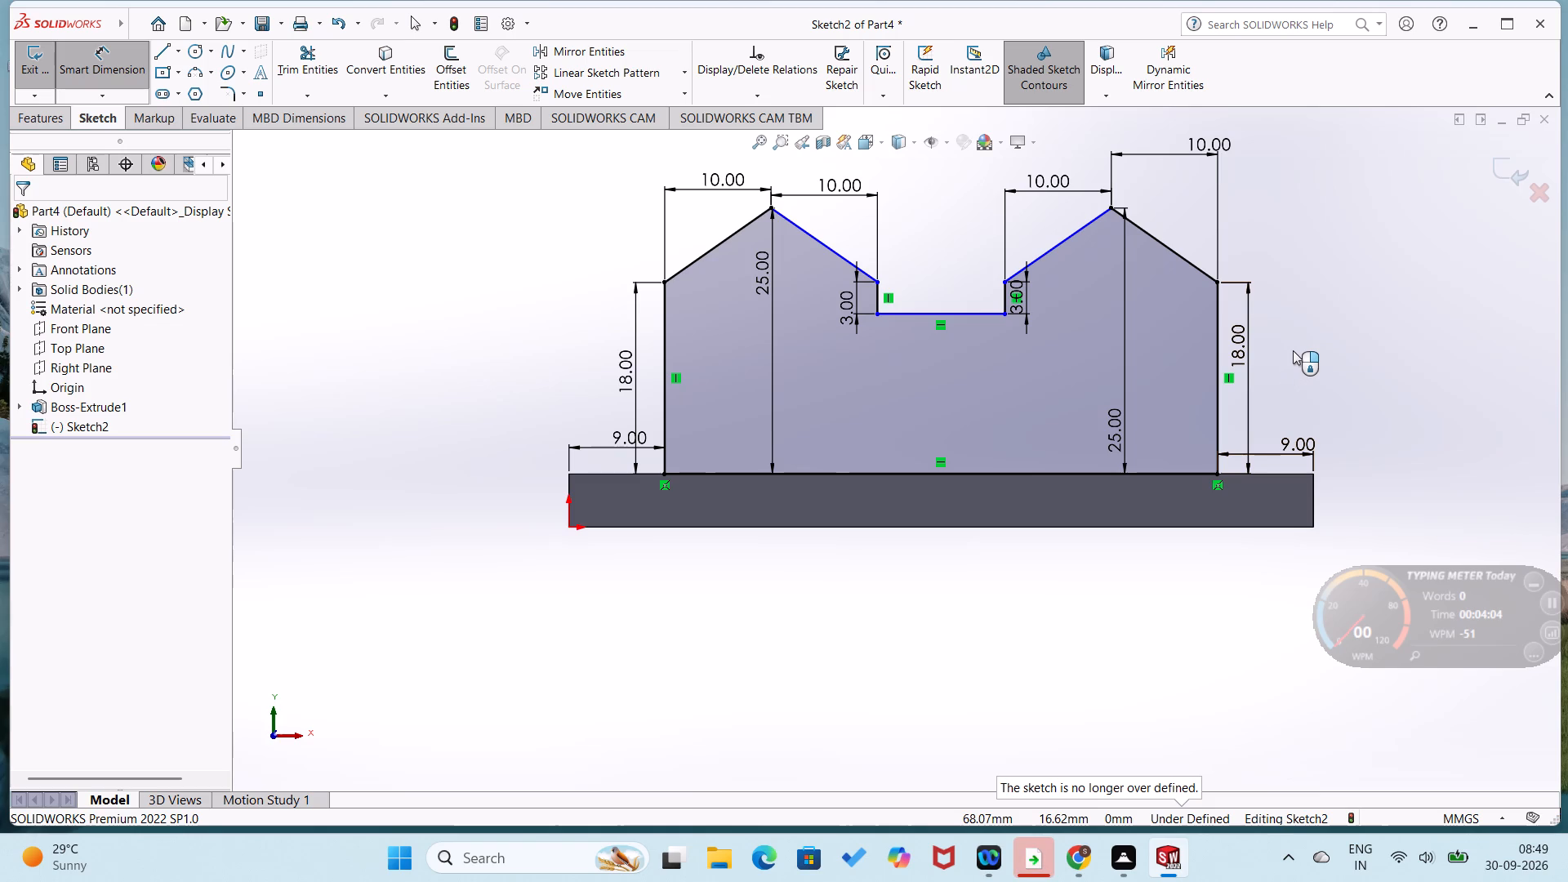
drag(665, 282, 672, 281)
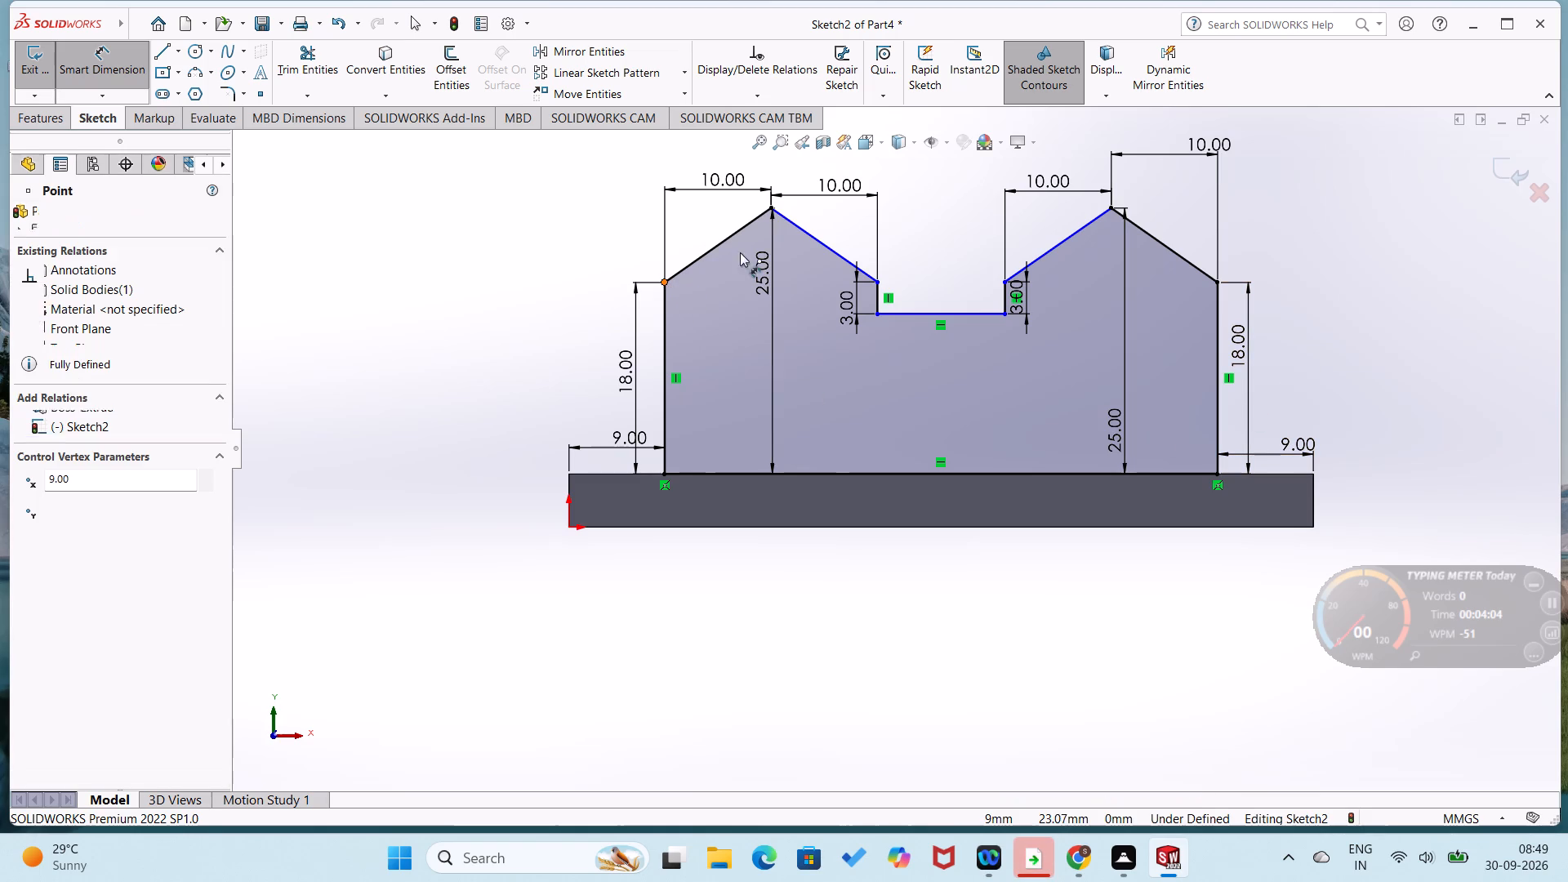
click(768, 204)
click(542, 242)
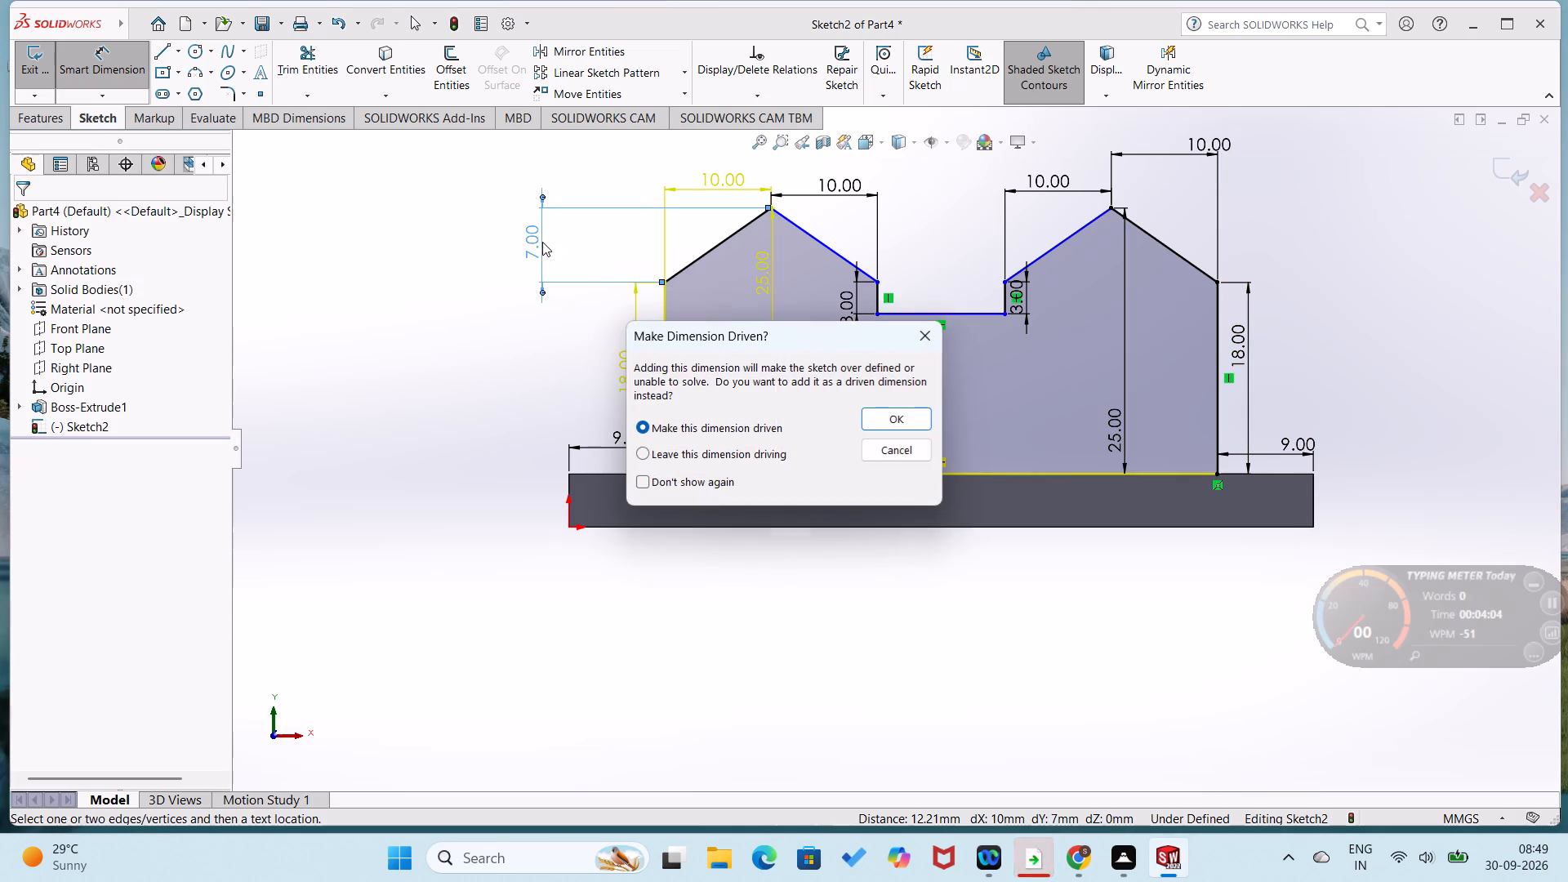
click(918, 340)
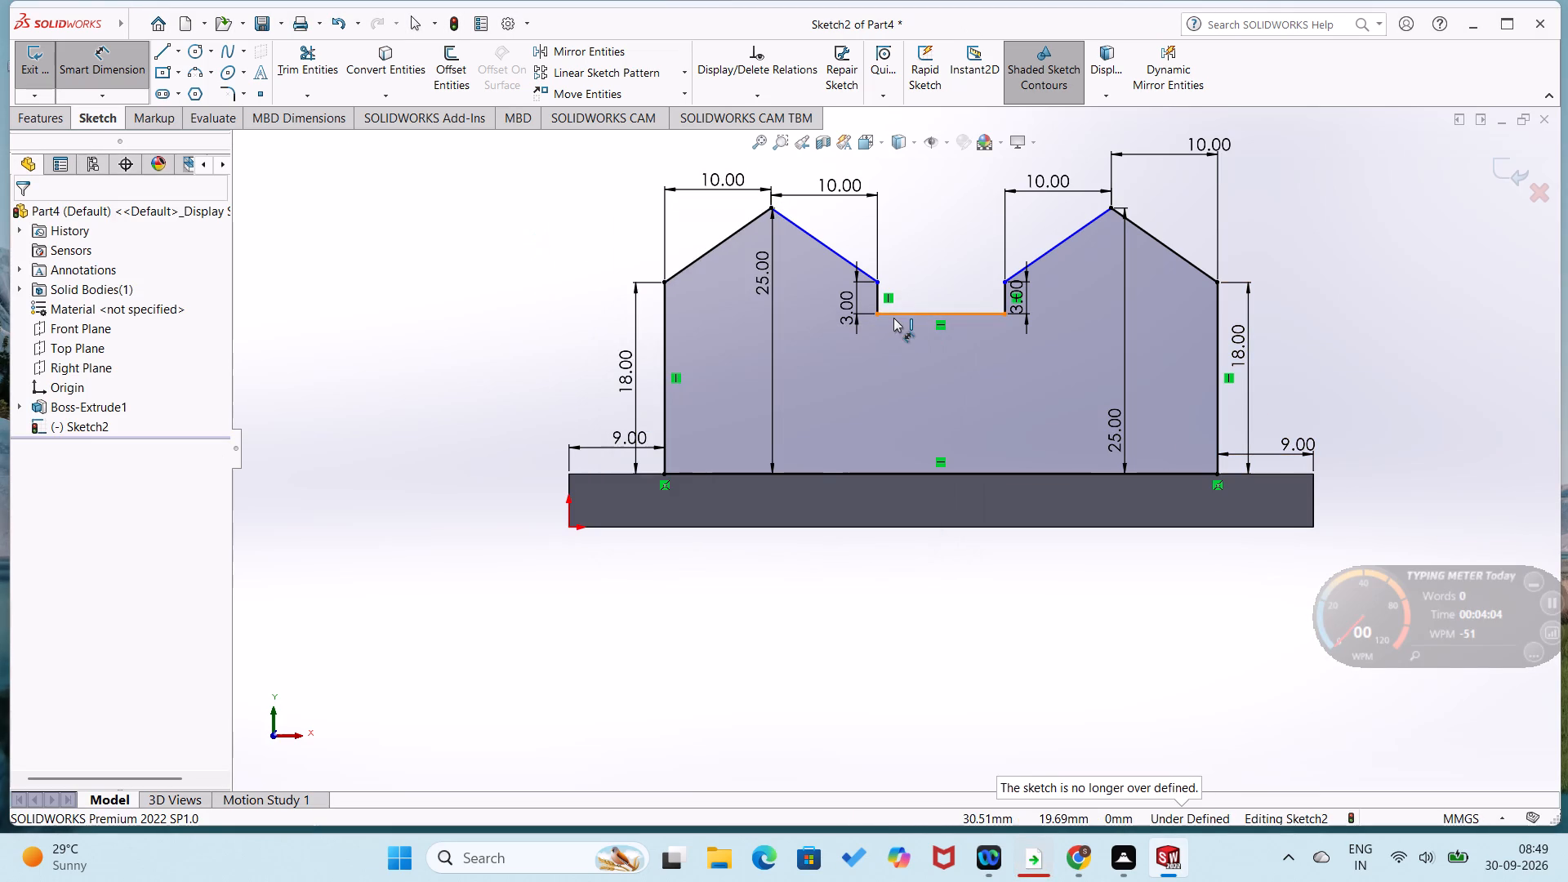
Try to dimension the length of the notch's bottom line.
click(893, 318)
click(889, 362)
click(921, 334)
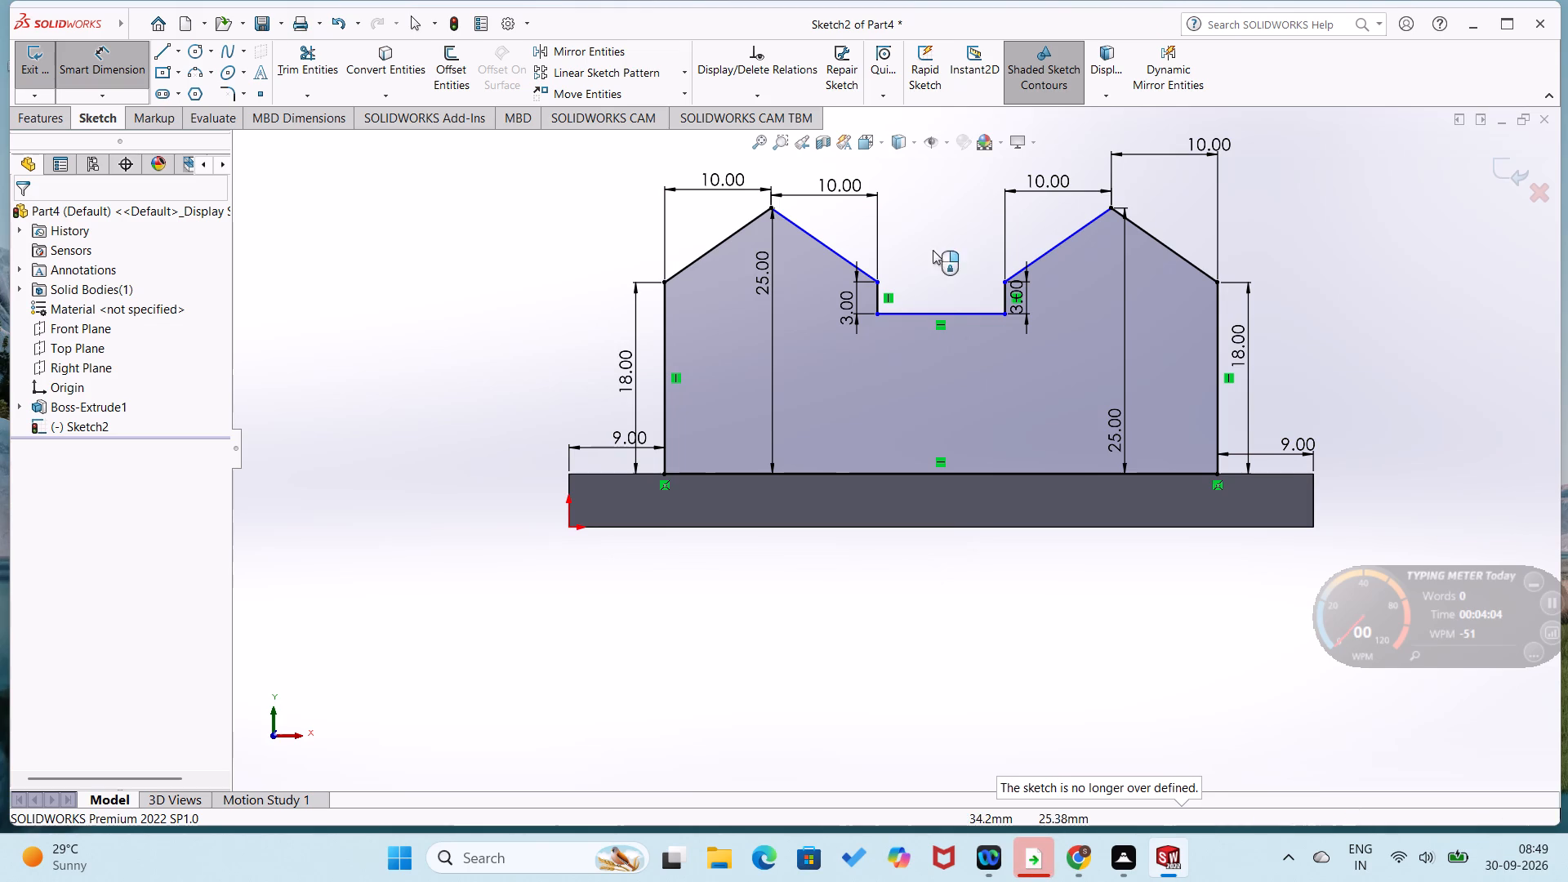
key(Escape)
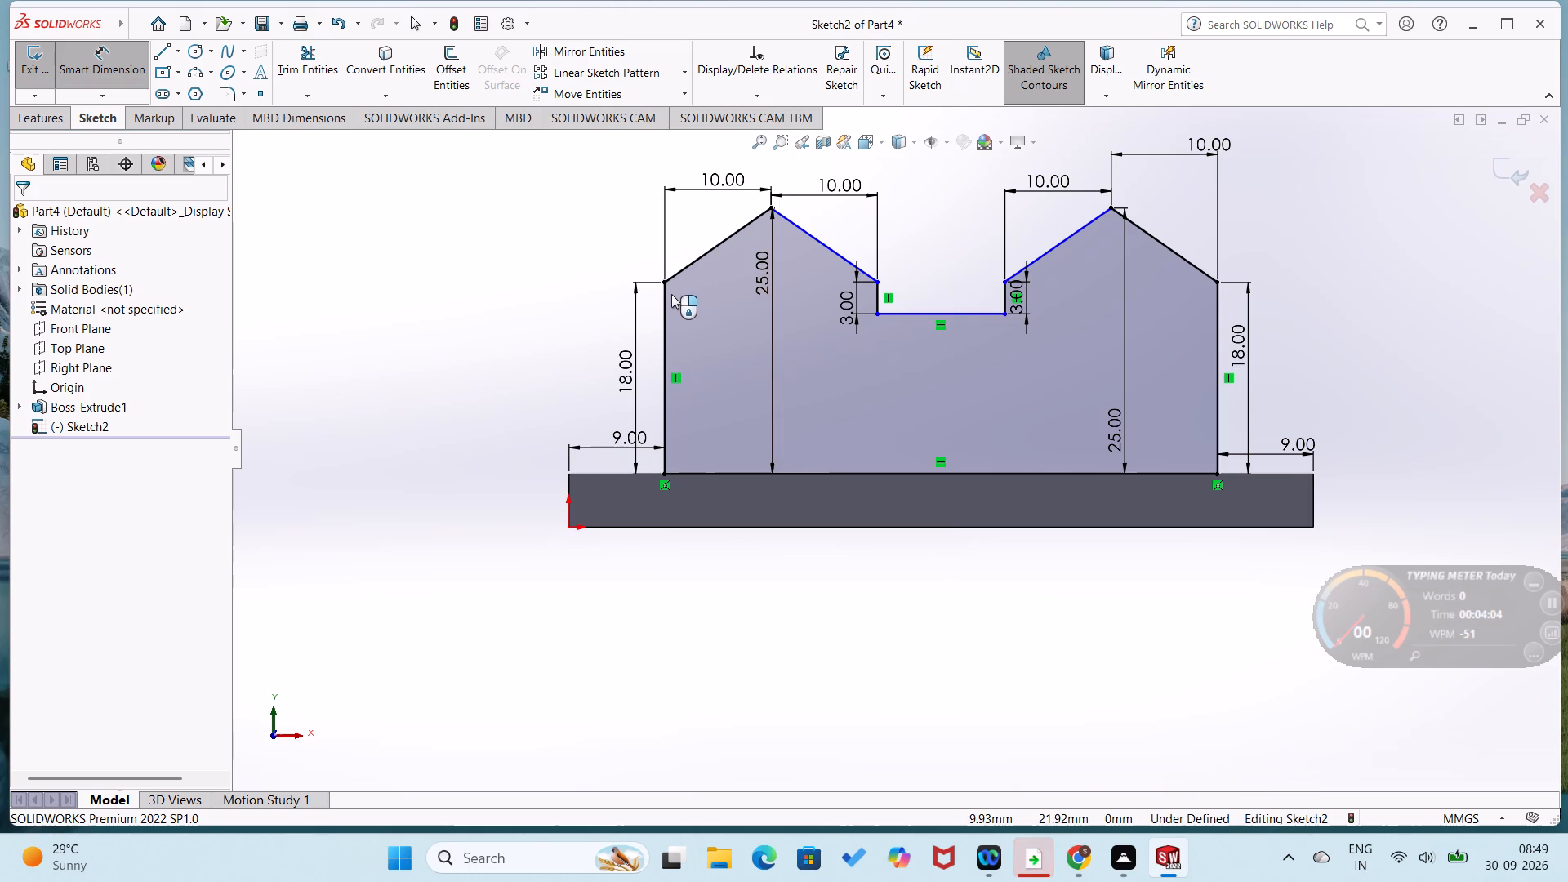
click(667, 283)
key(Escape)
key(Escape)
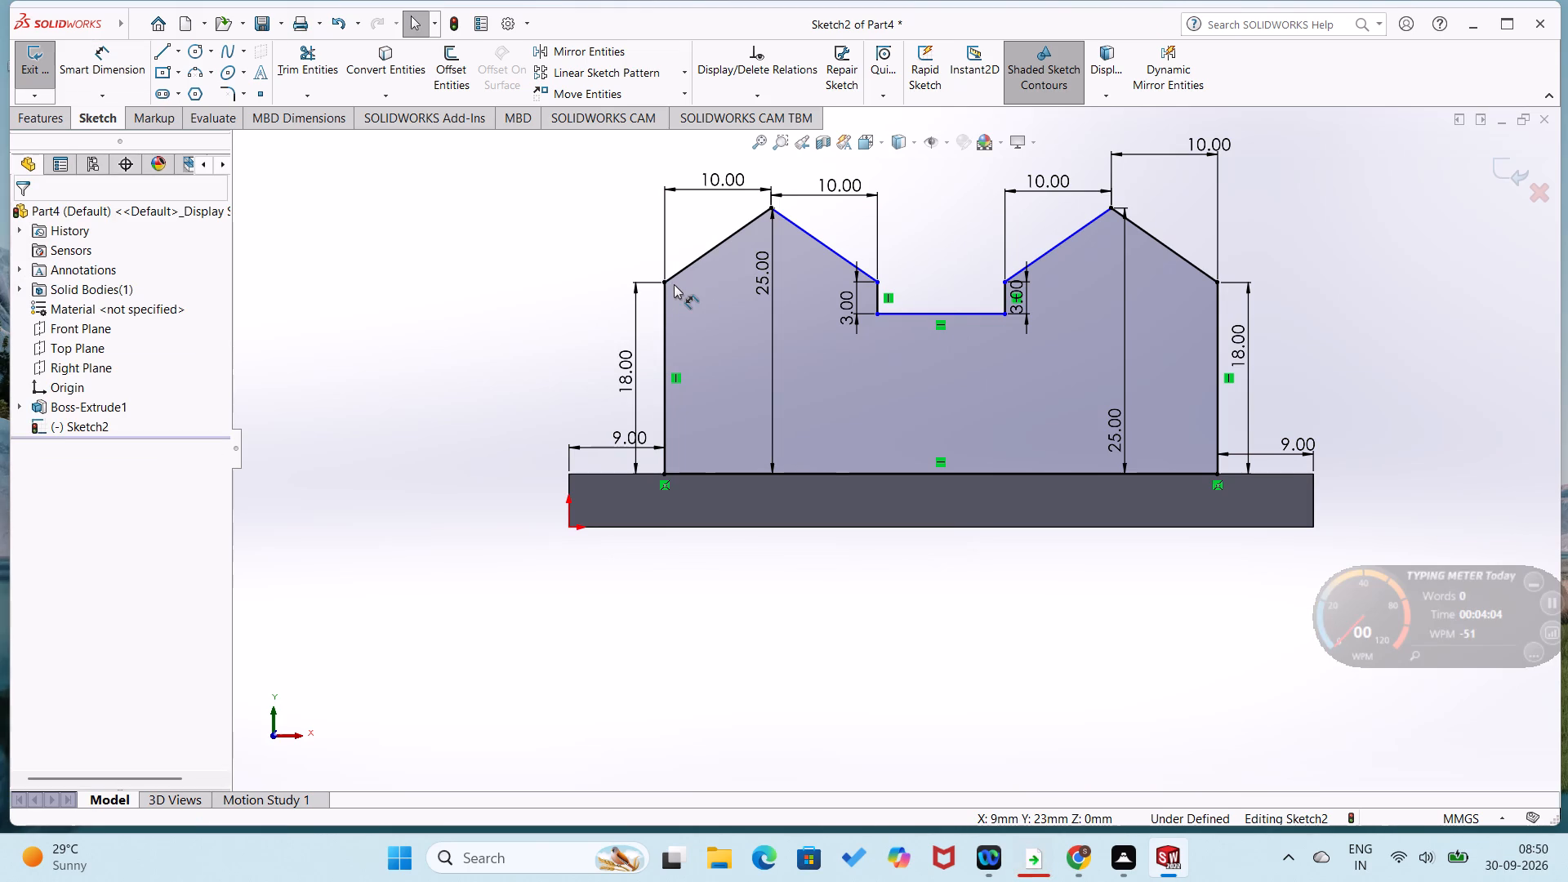
Add a horizontal relation between the profile's outer left shoulder and the upper end of the notch's left side.
click(665, 284)
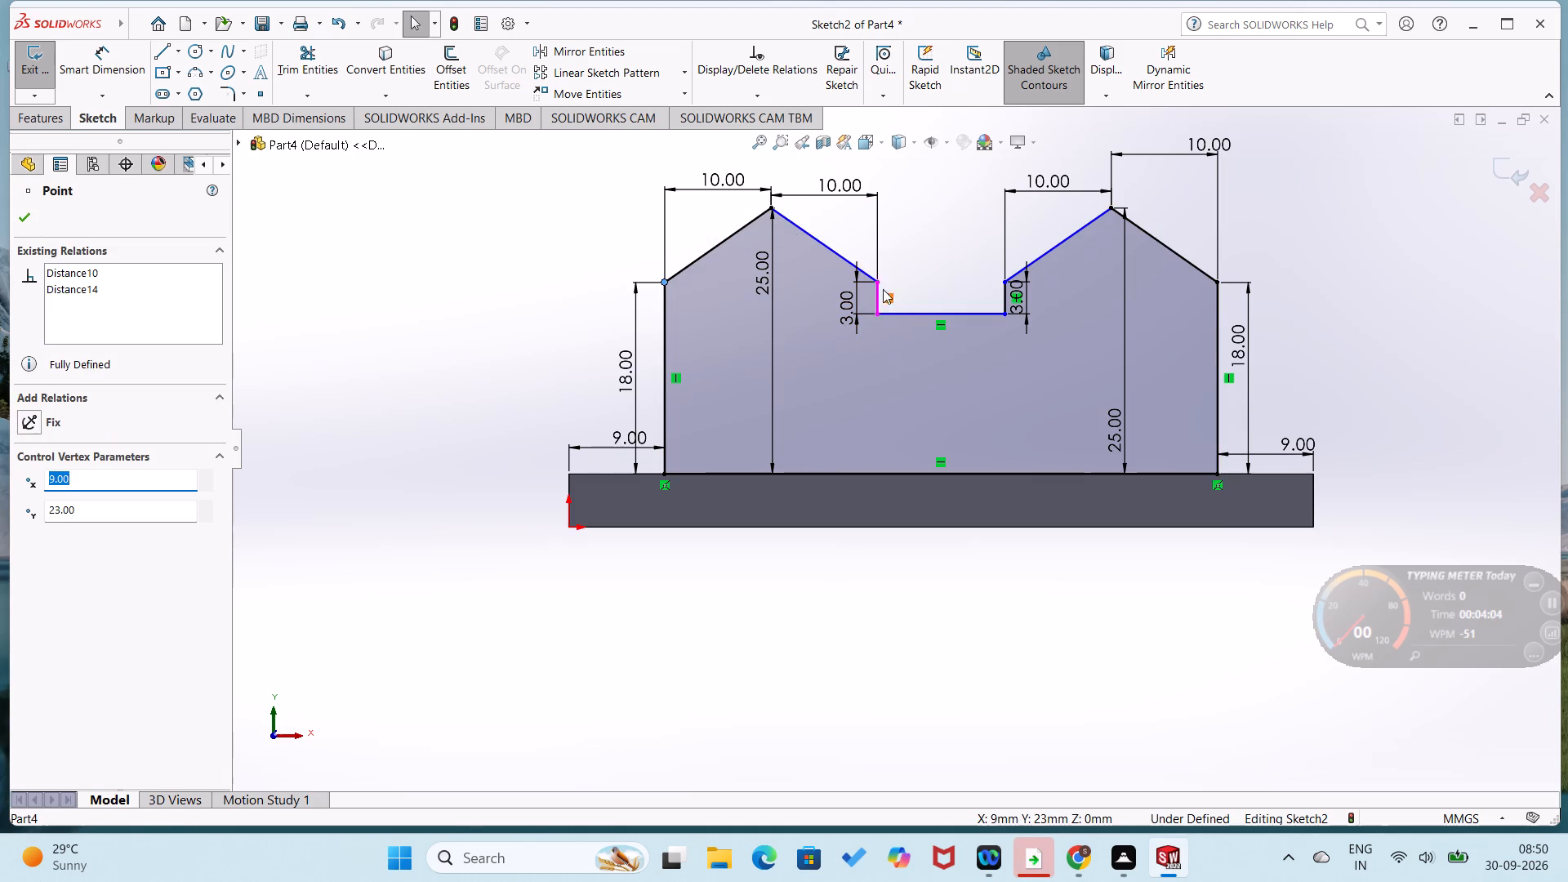
ctrl+click(877, 278)
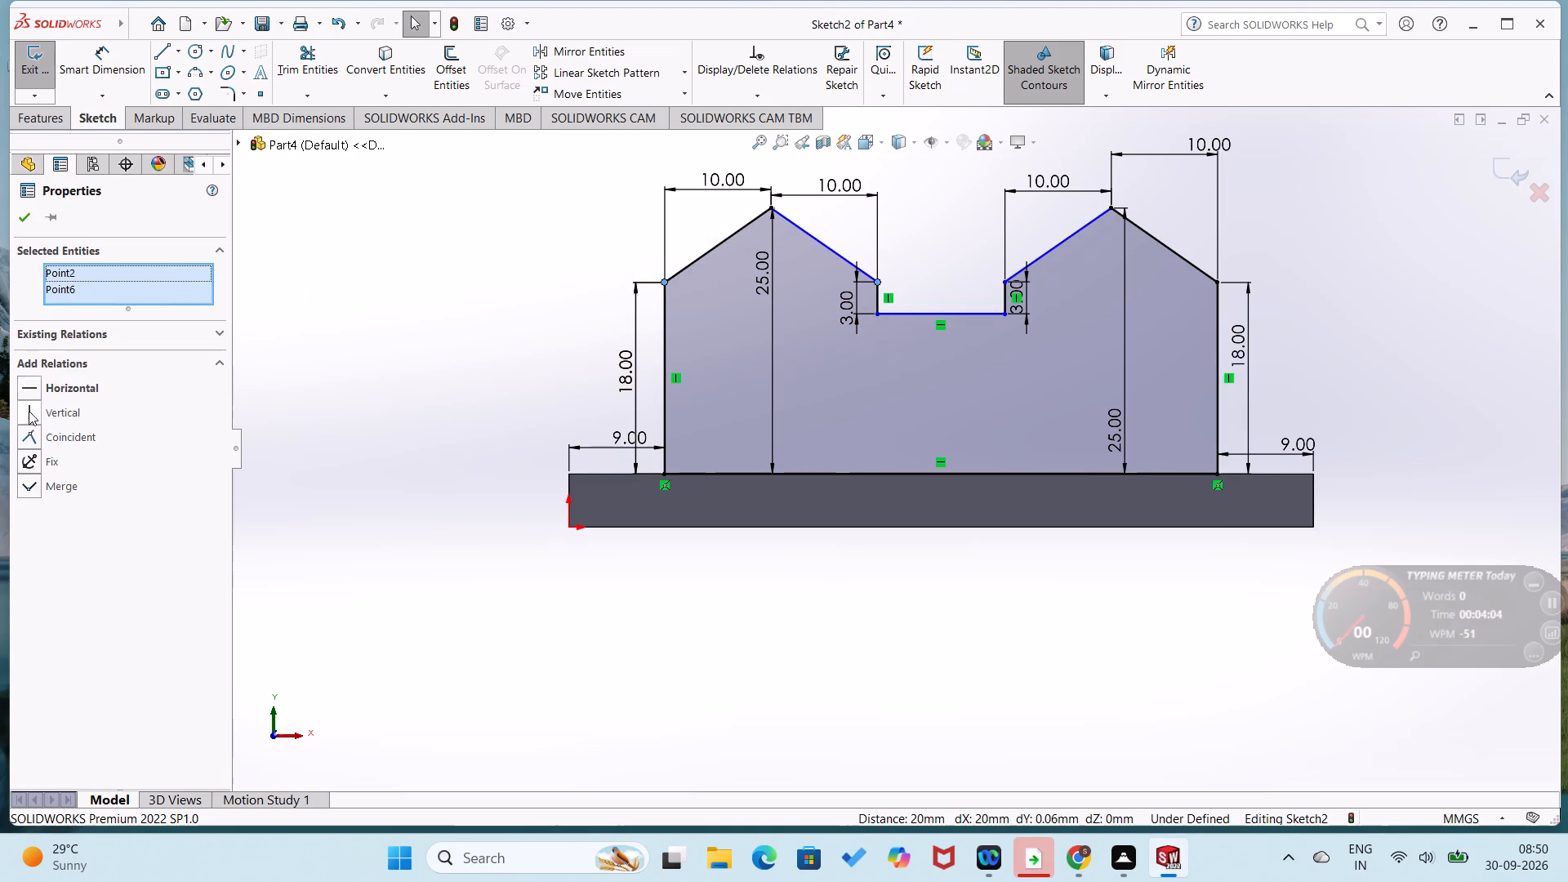
click(31, 385)
click(331, 332)
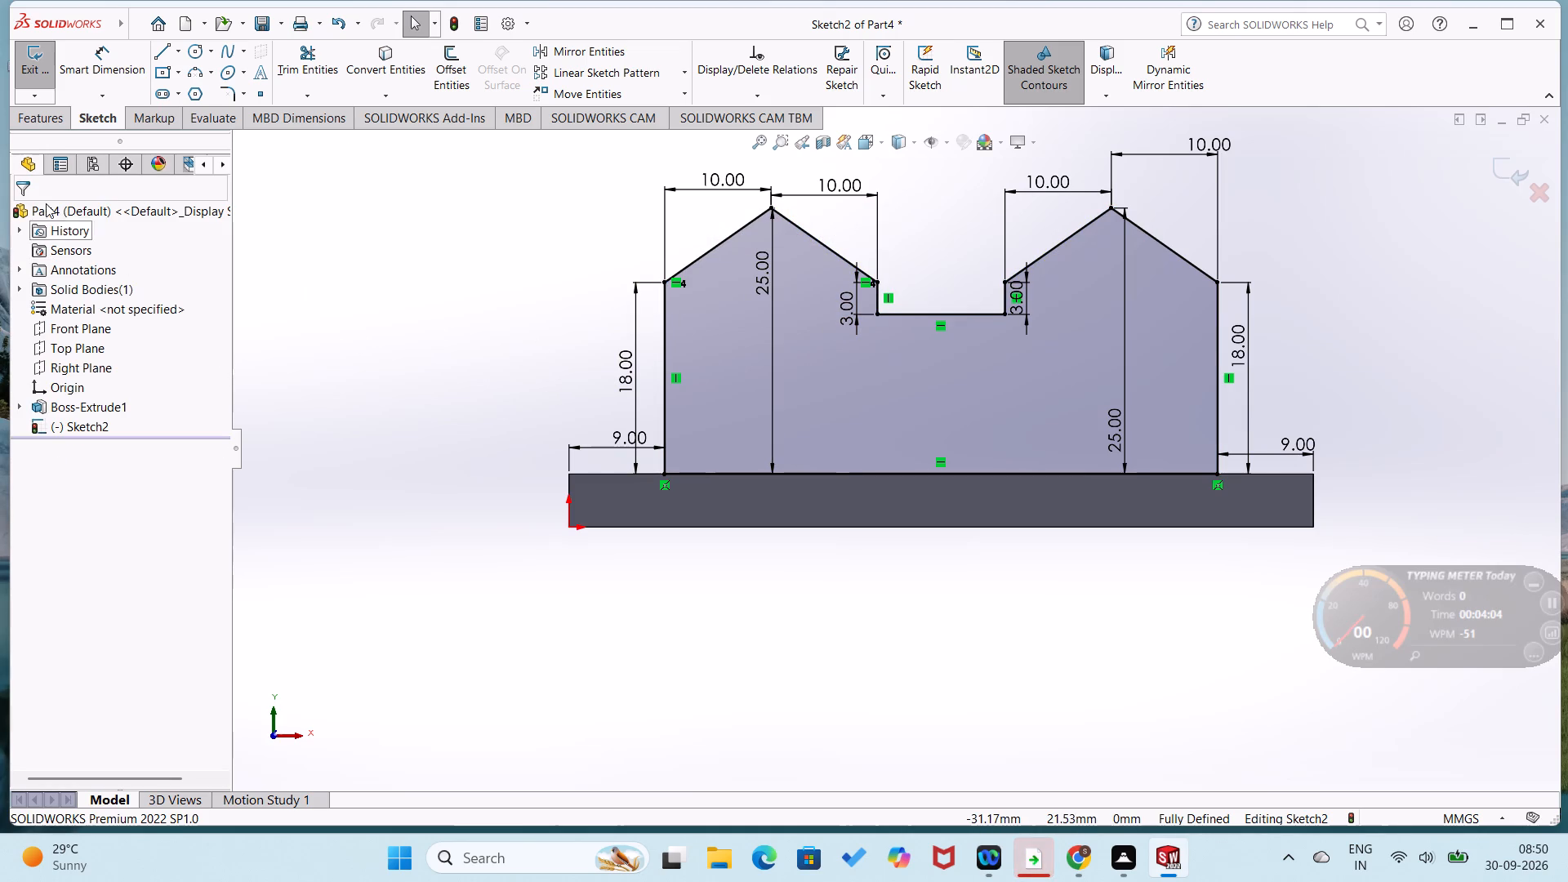
Extrude the twin-peaked profile blind by 25 mm in the reversed direction, across the base plate's full depth.
click(47, 115)
click(47, 87)
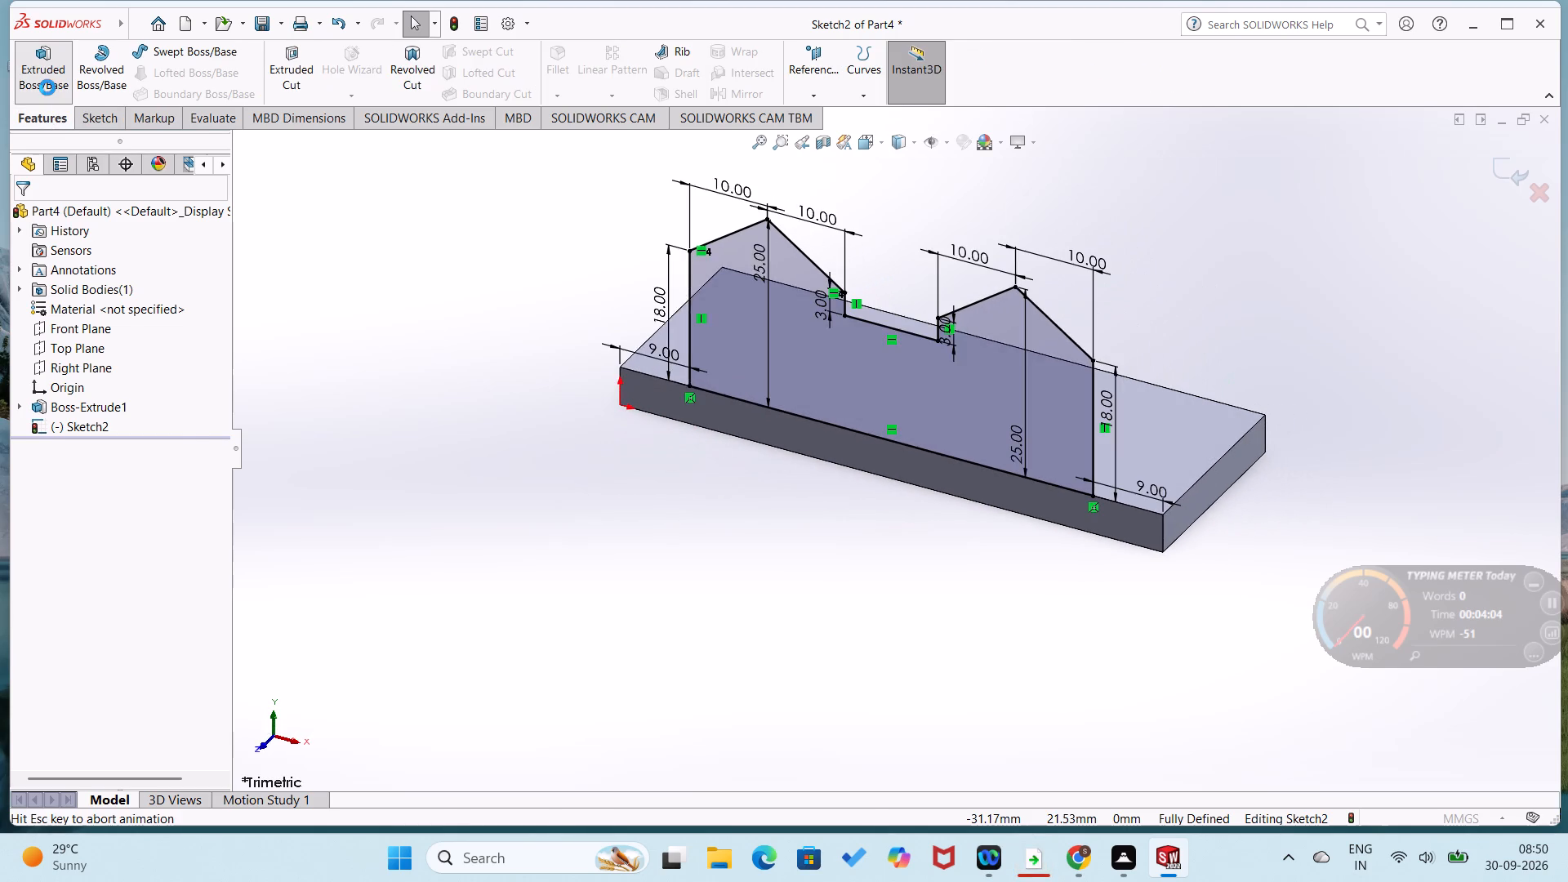
click(20, 330)
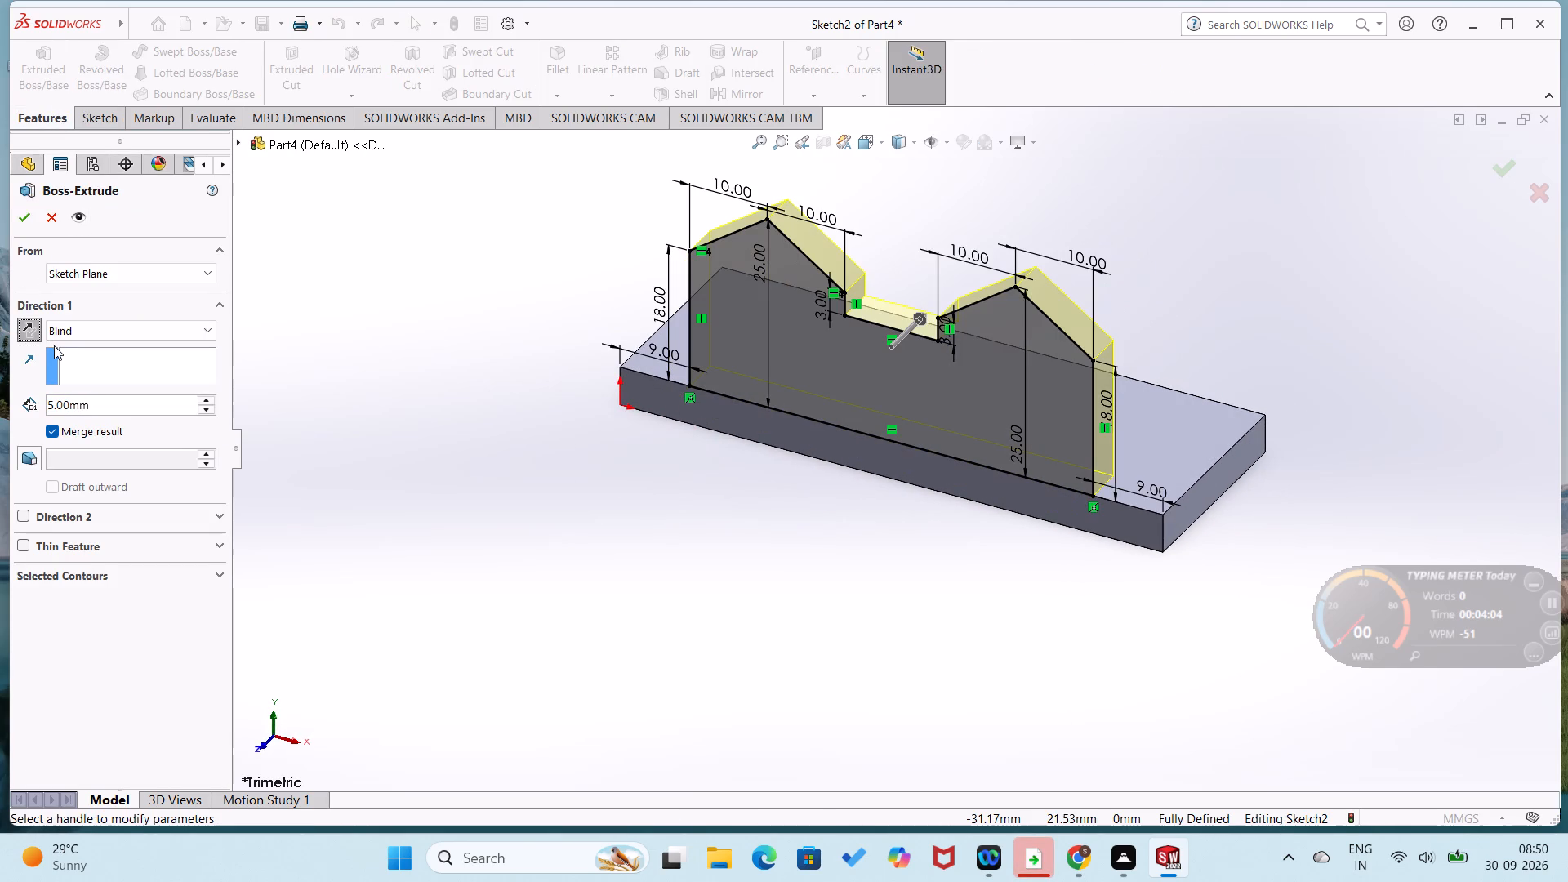
triple_click(201, 399)
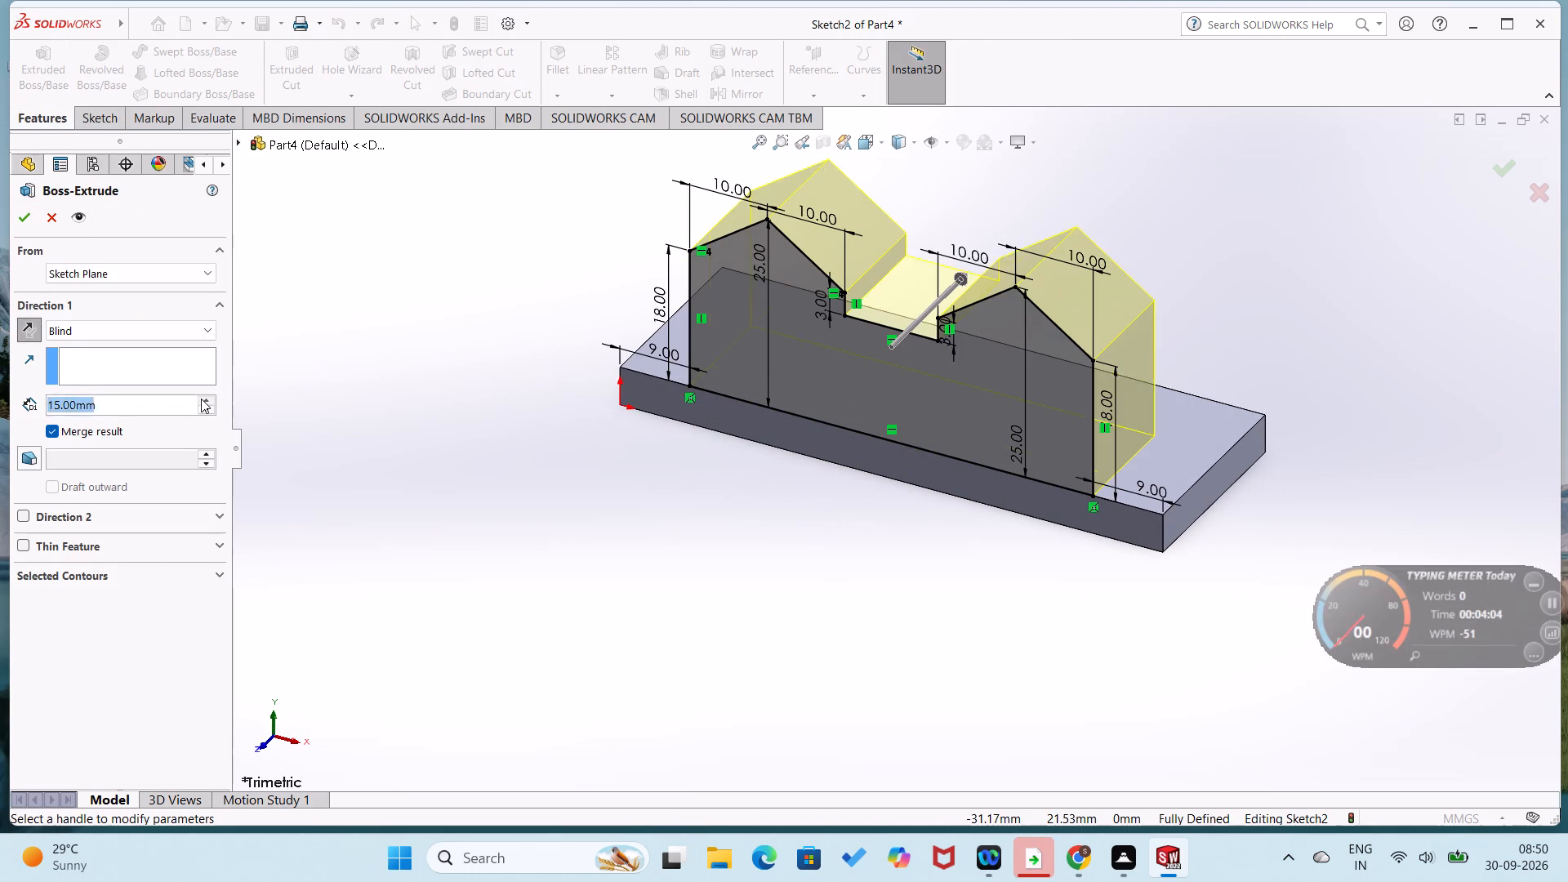
click(202, 416)
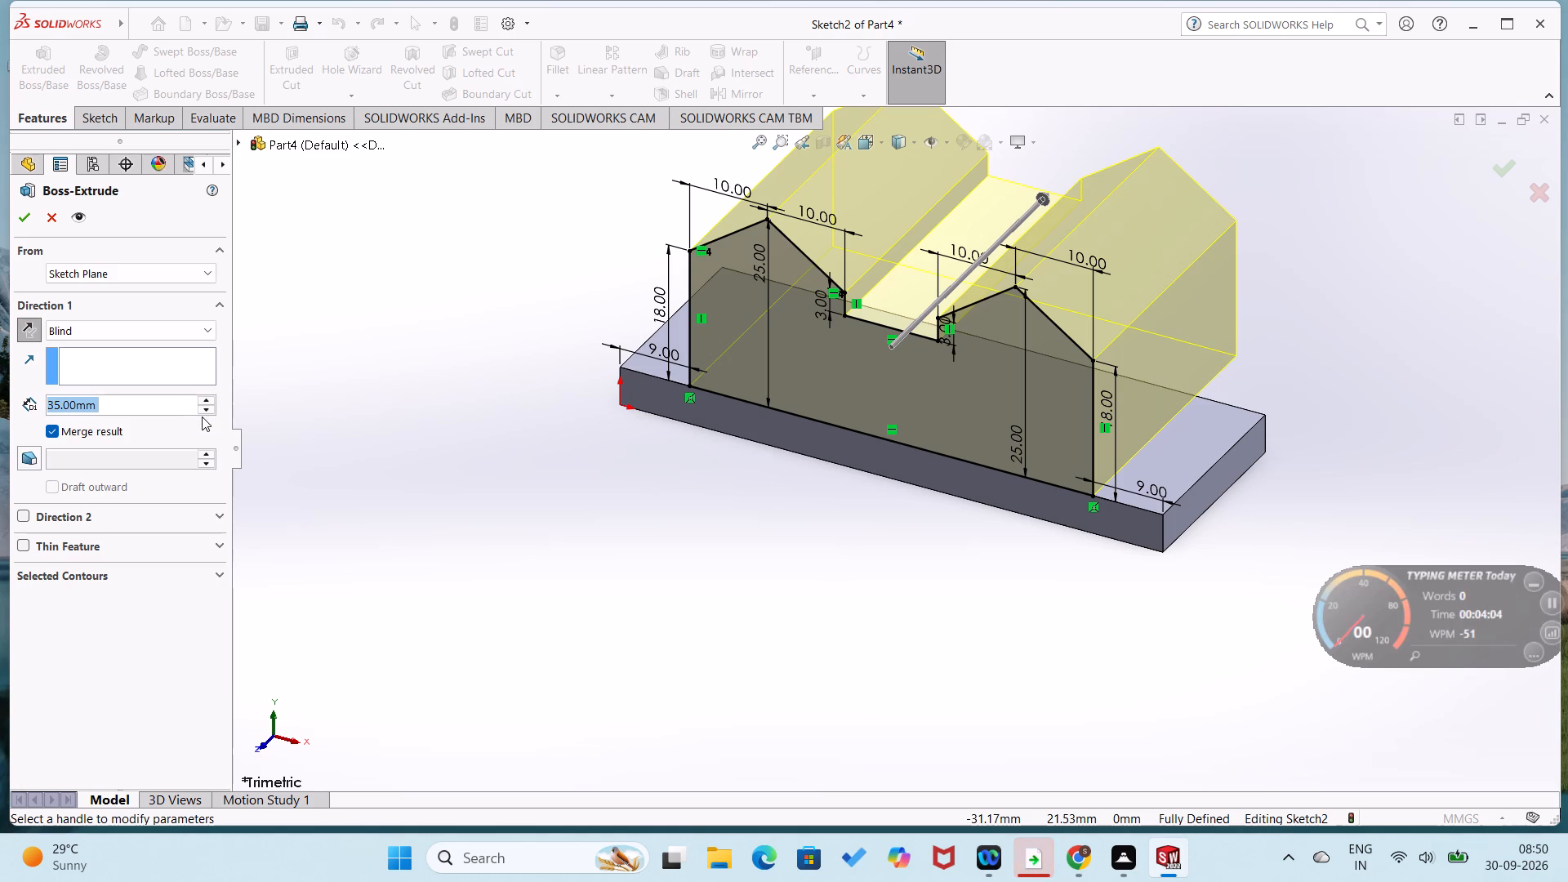
click(204, 408)
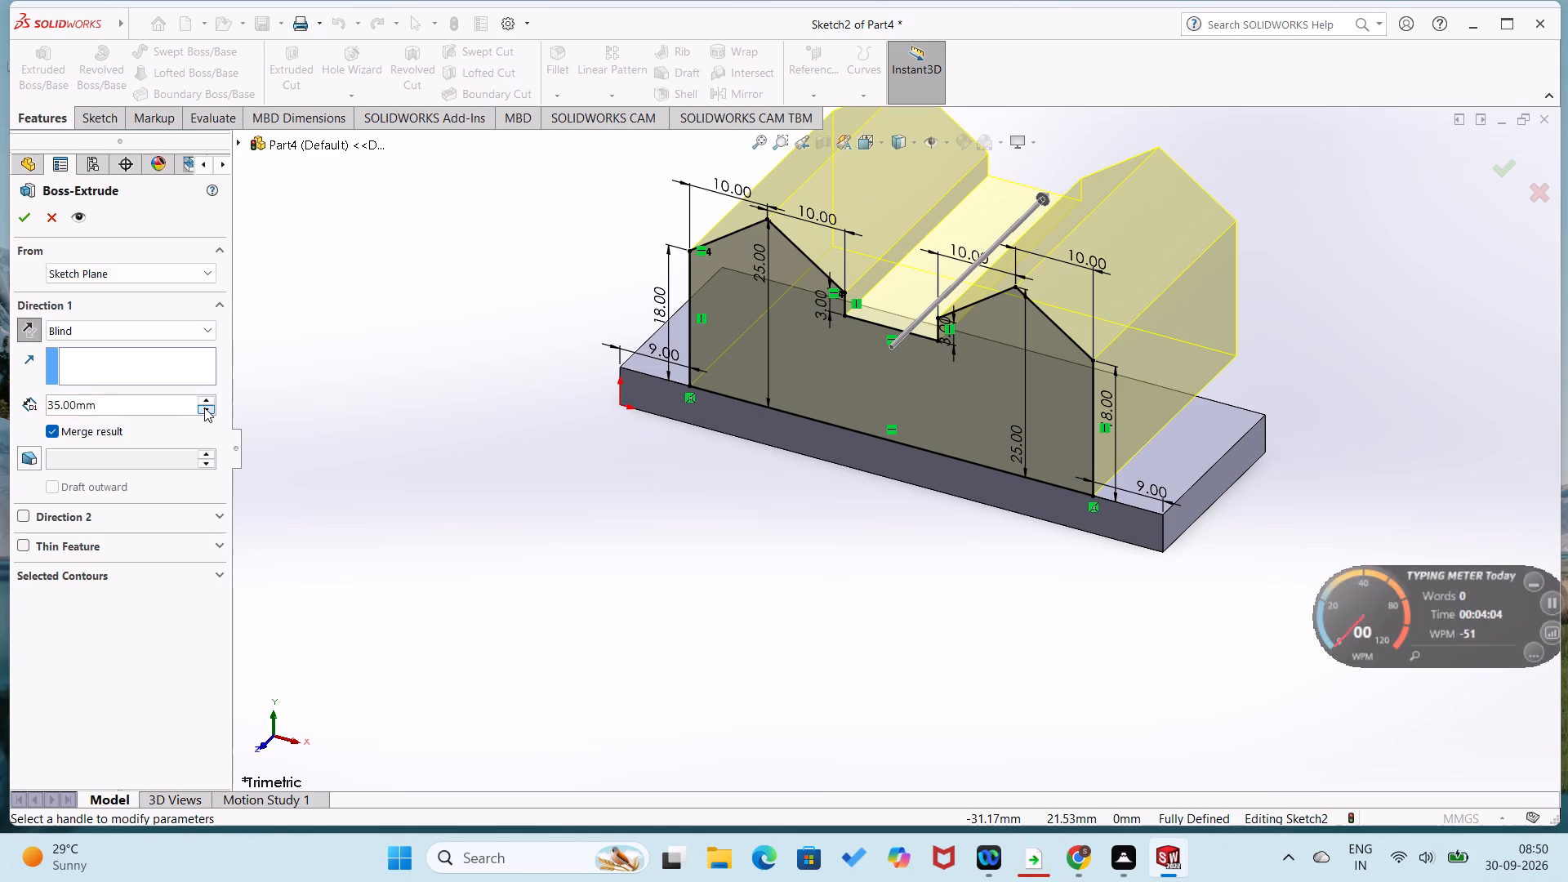
click(33, 220)
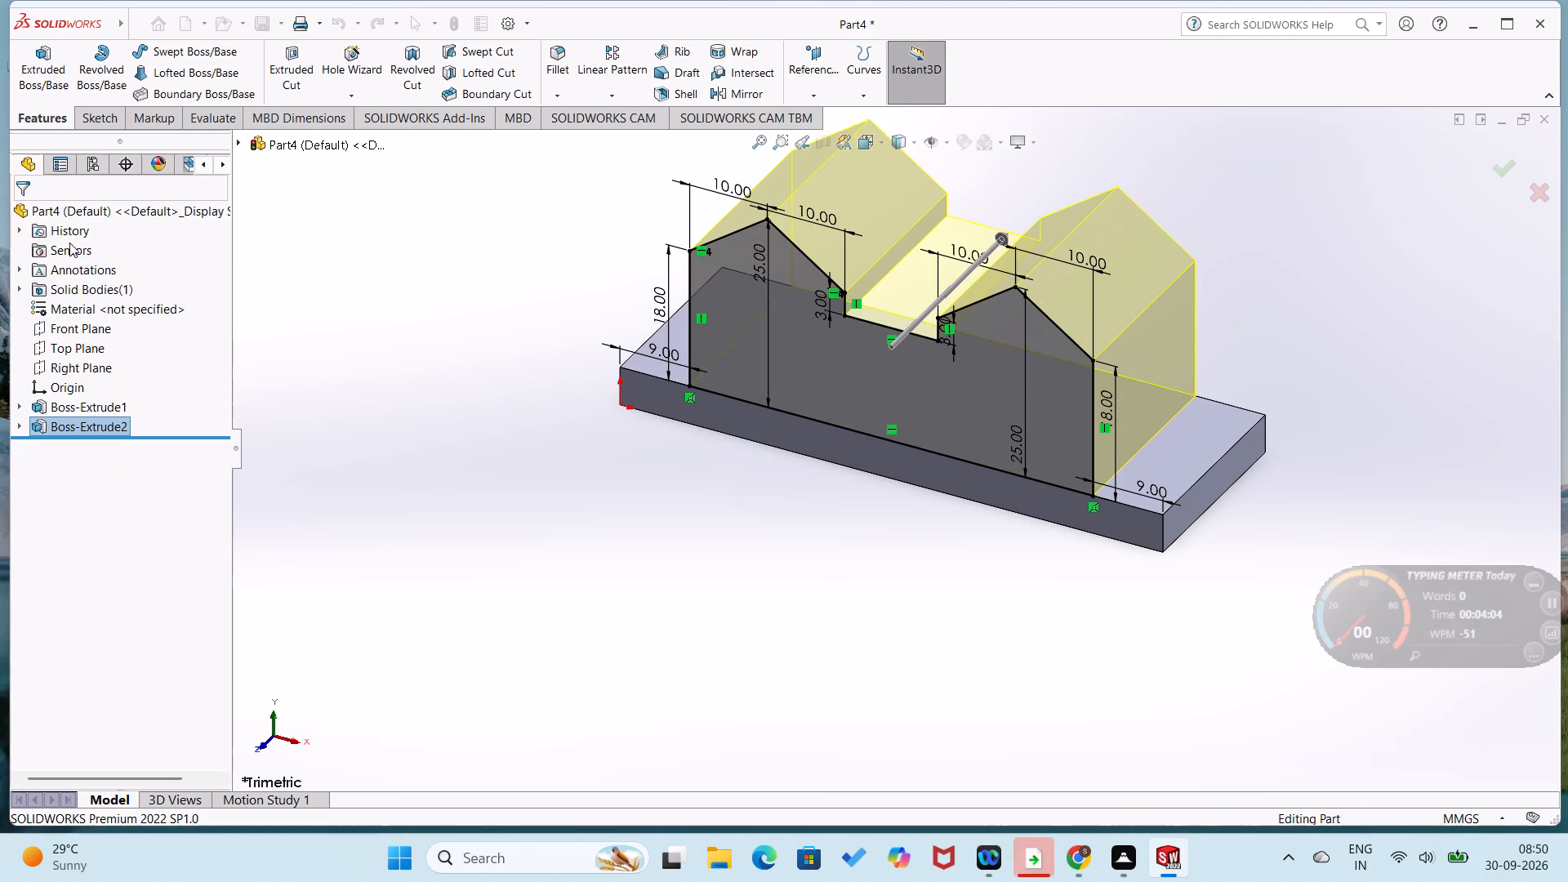
click(379, 446)
Sketch two circles on the part's front face, about 8.3 mm diameter below the right peak and about 7.3 mm below the left.
right_click(1035, 408)
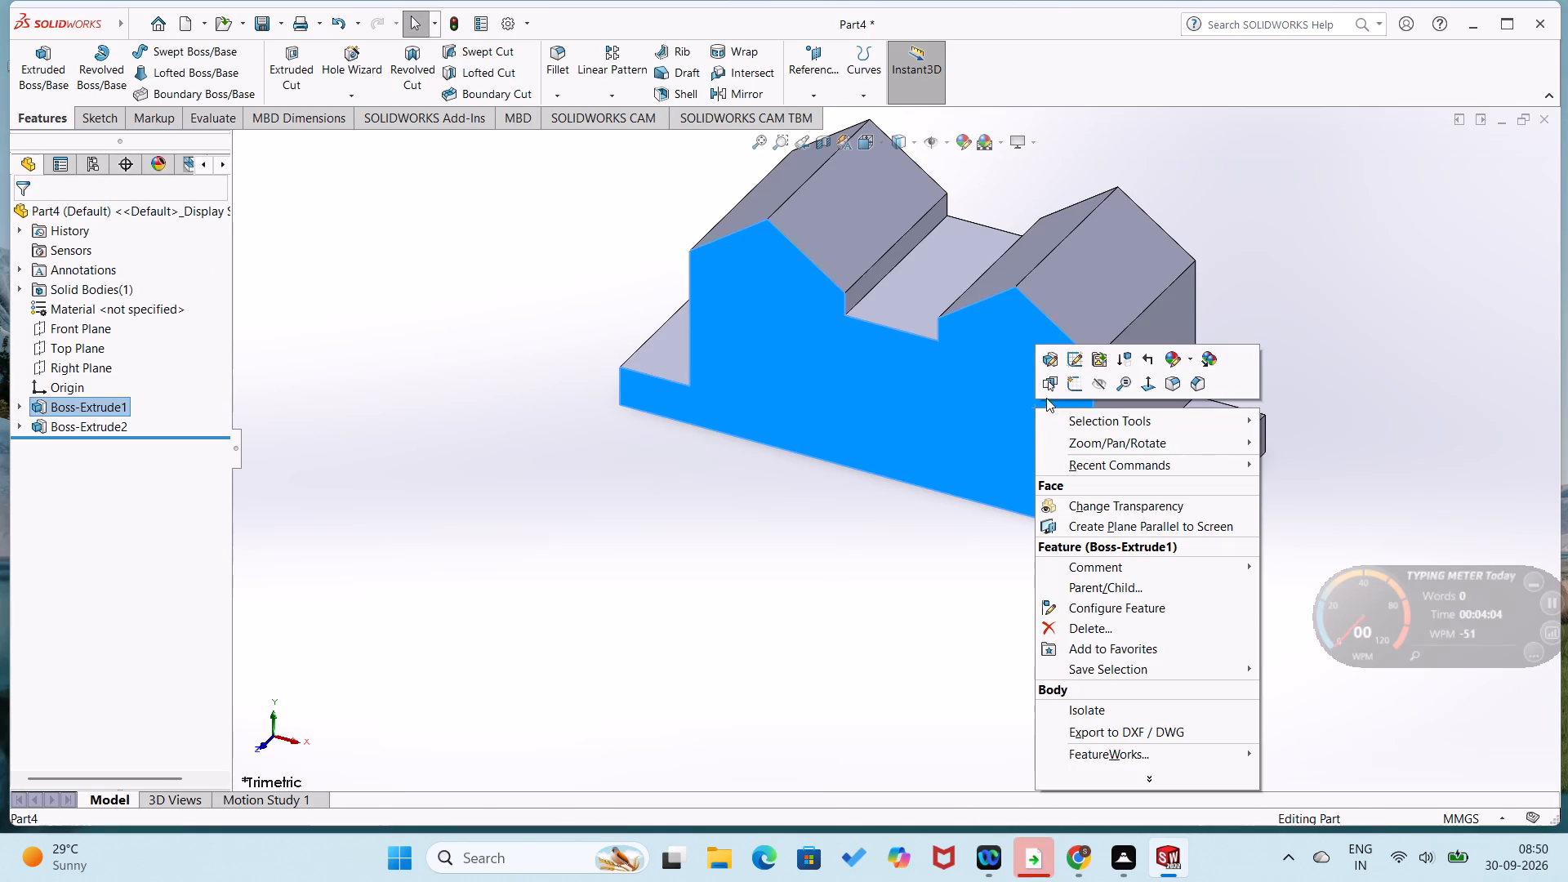
click(1074, 390)
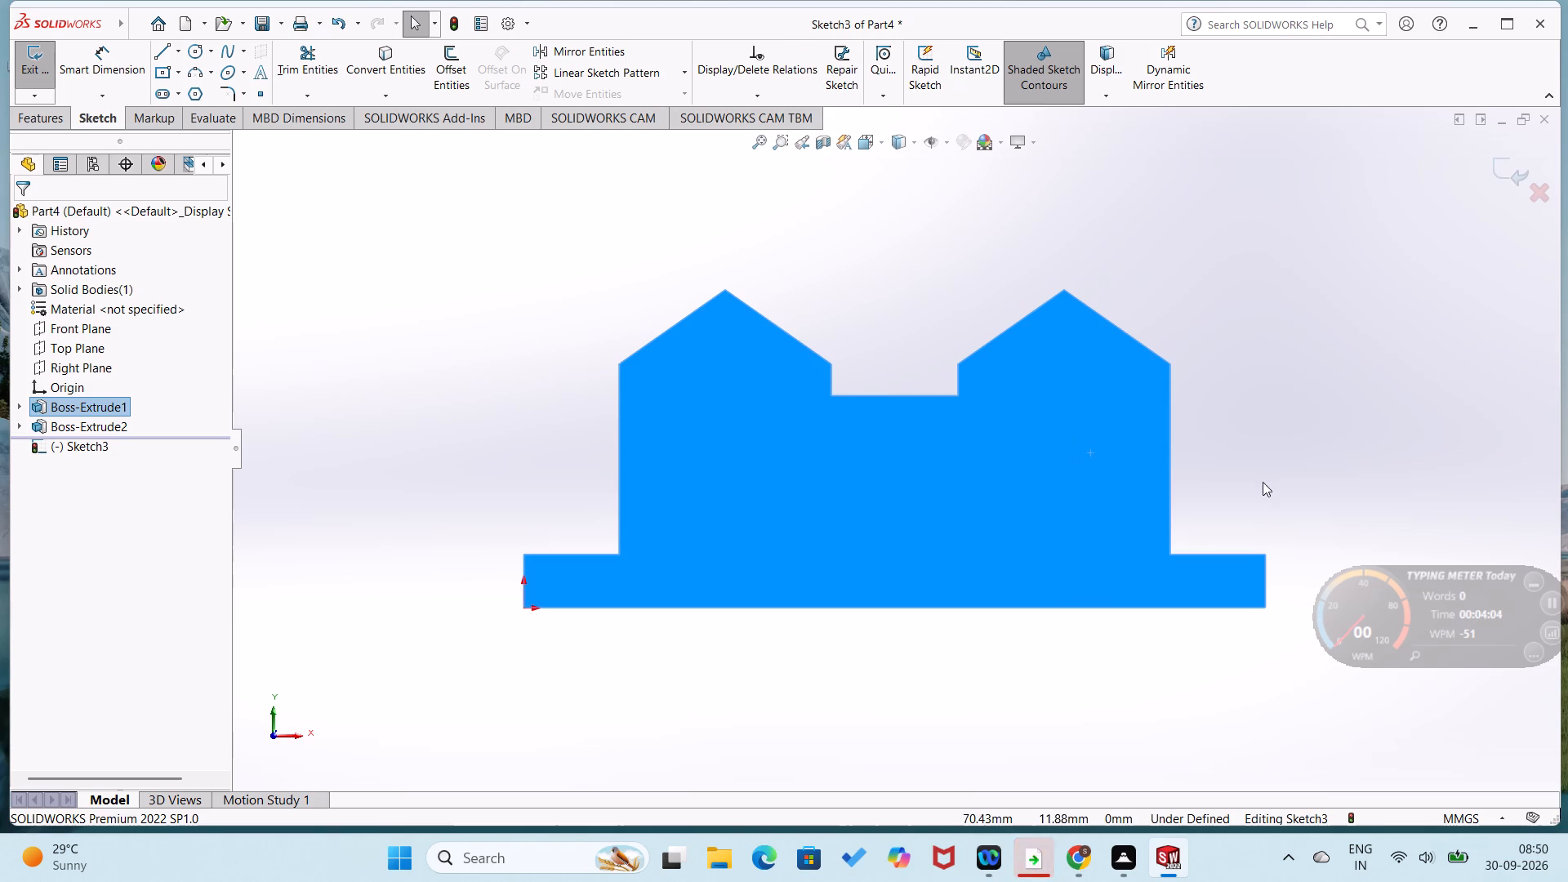
right_drag(1254, 482, 1349, 420)
click(1053, 440)
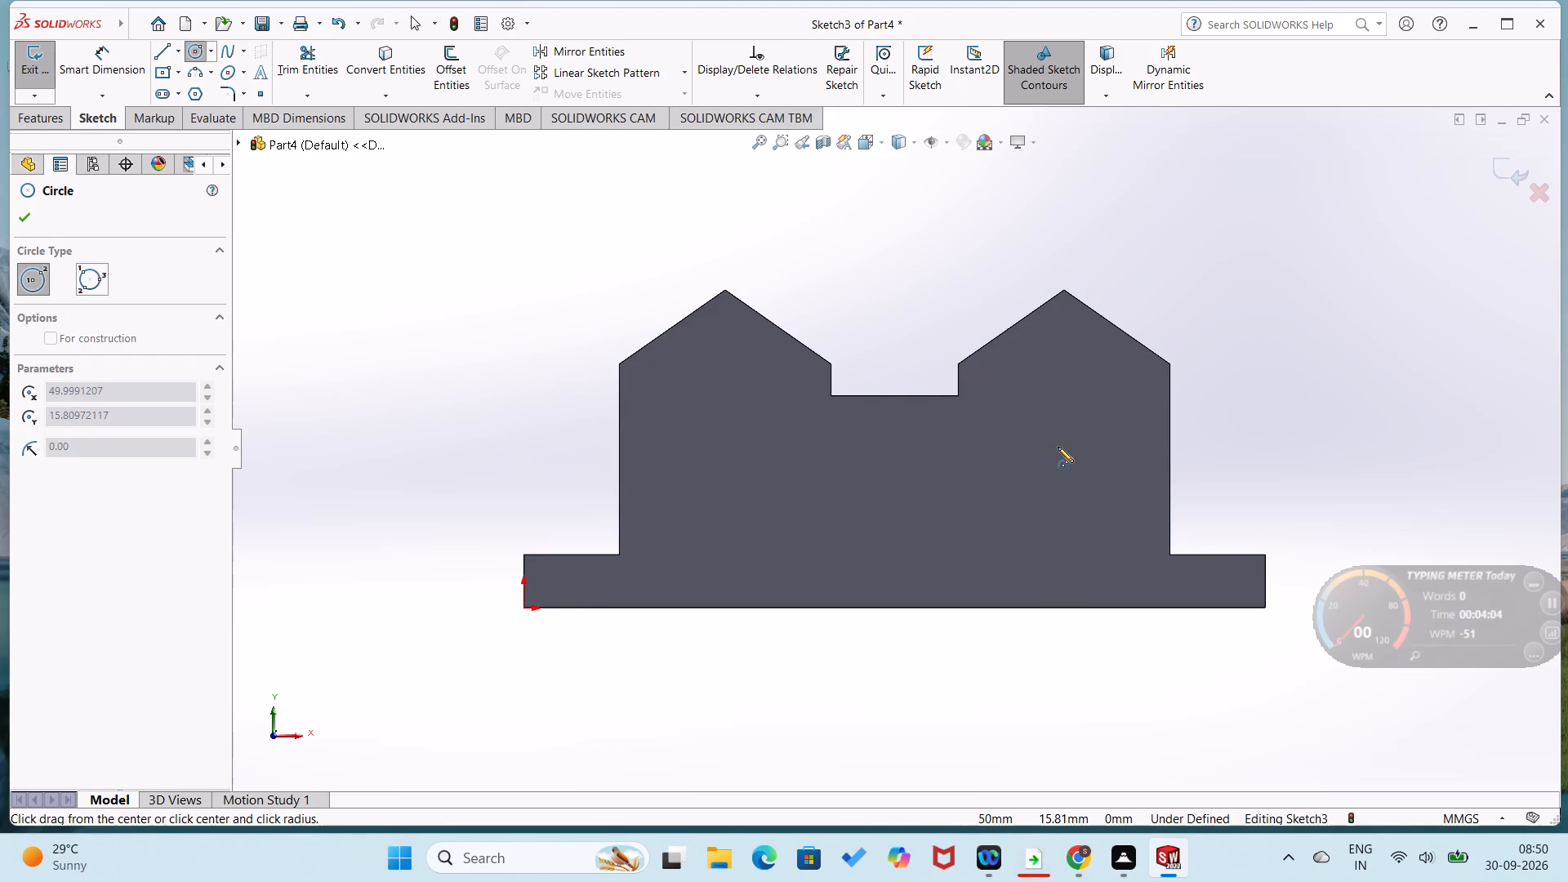
click(1075, 479)
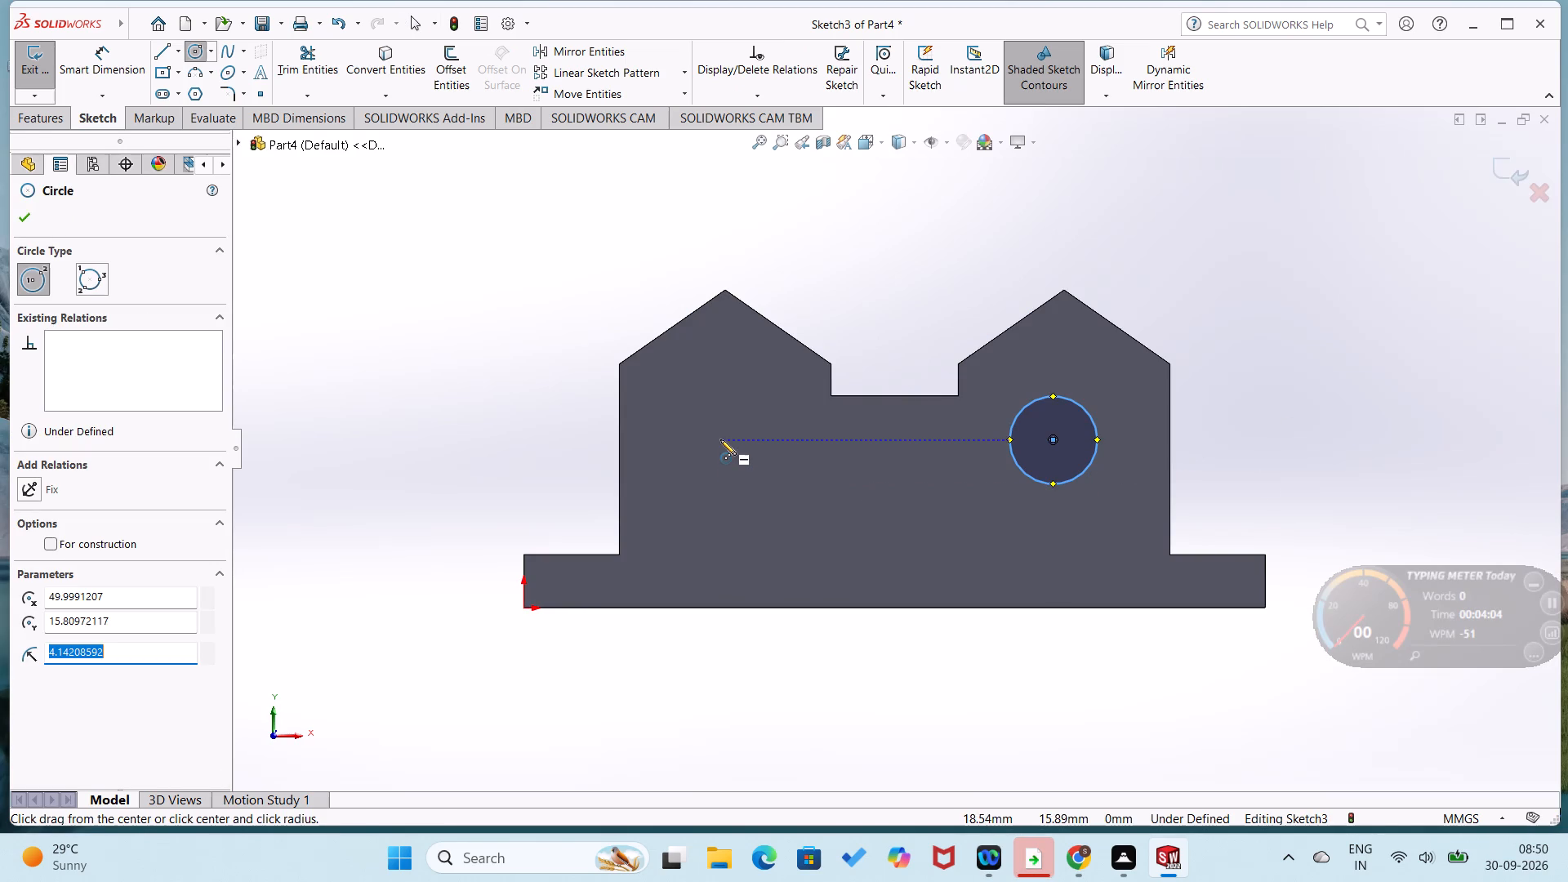
click(719, 439)
click(740, 473)
Dimension both circles at 8 mm diameter.
right_drag(685, 528, 728, 340)
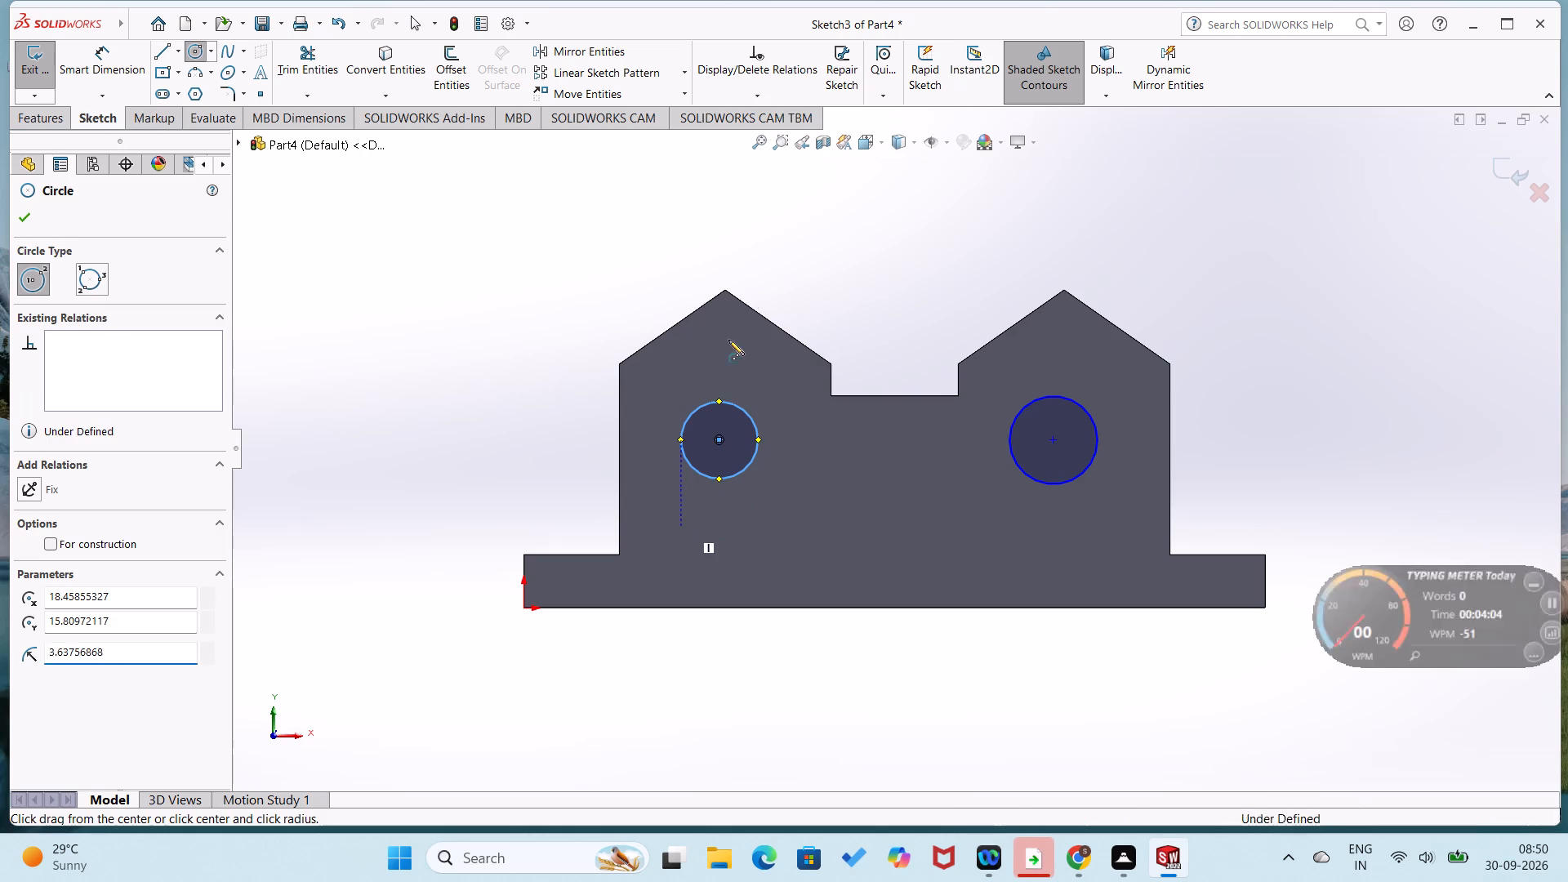
right_drag(728, 340, 742, 294)
click(752, 421)
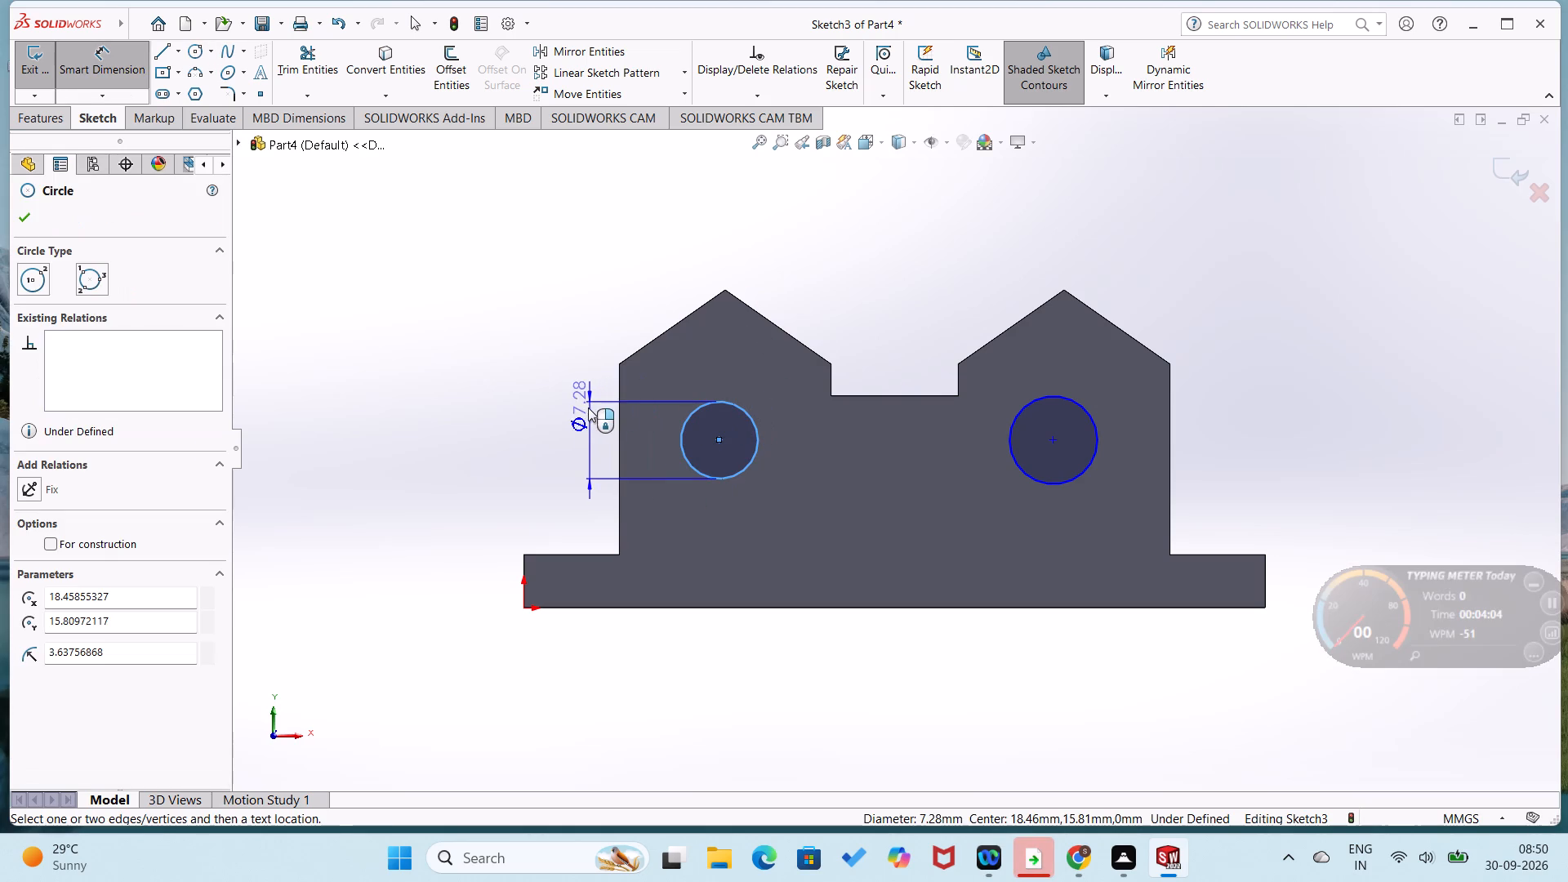
click(587, 408)
key(8)
key(Return)
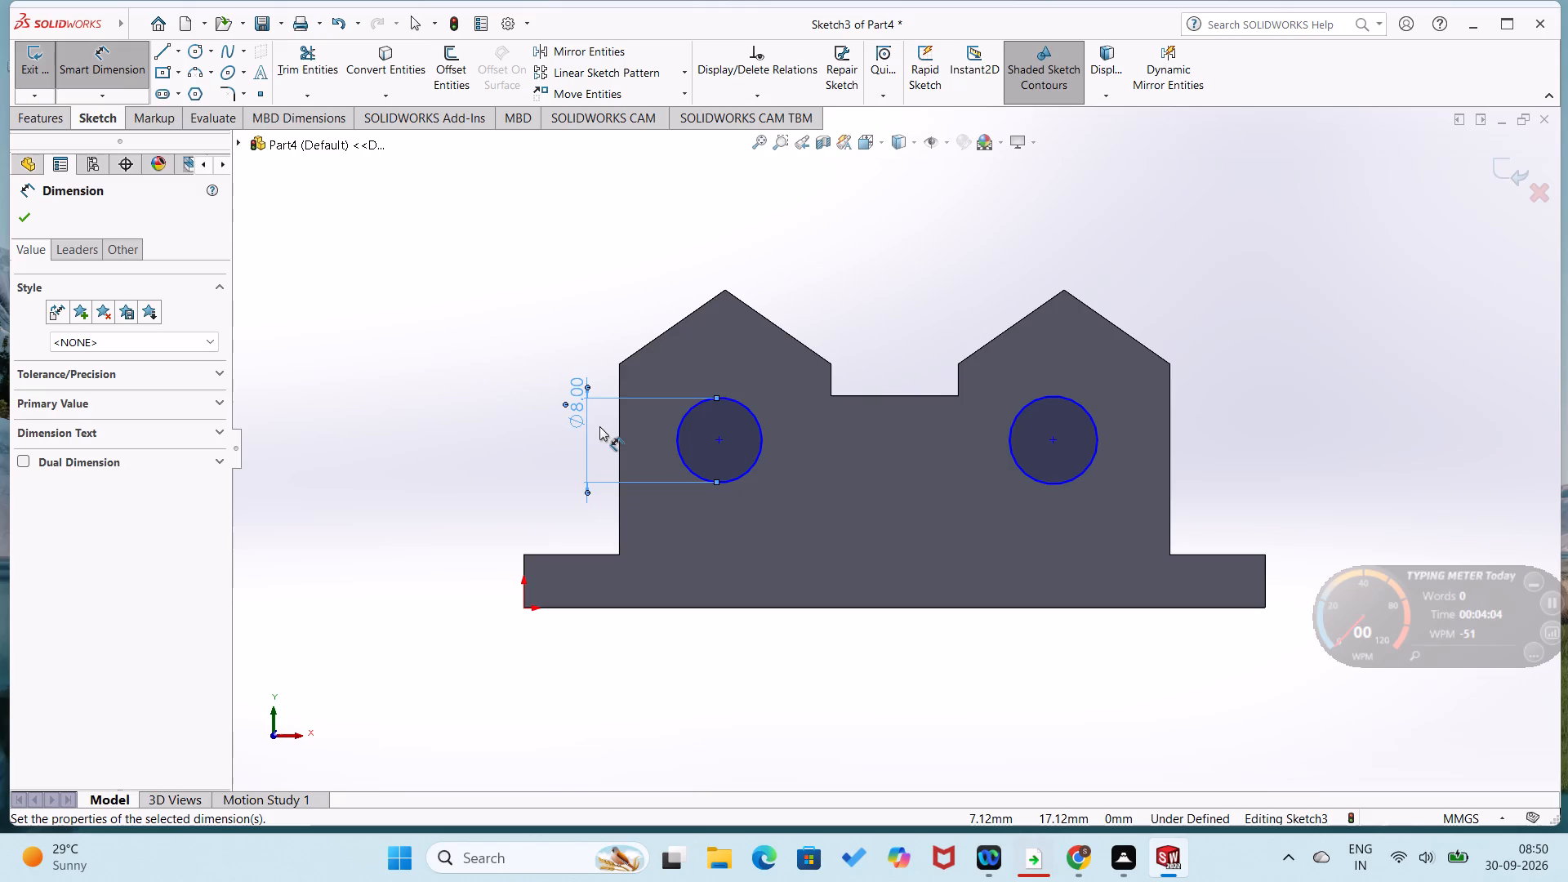
click(1098, 445)
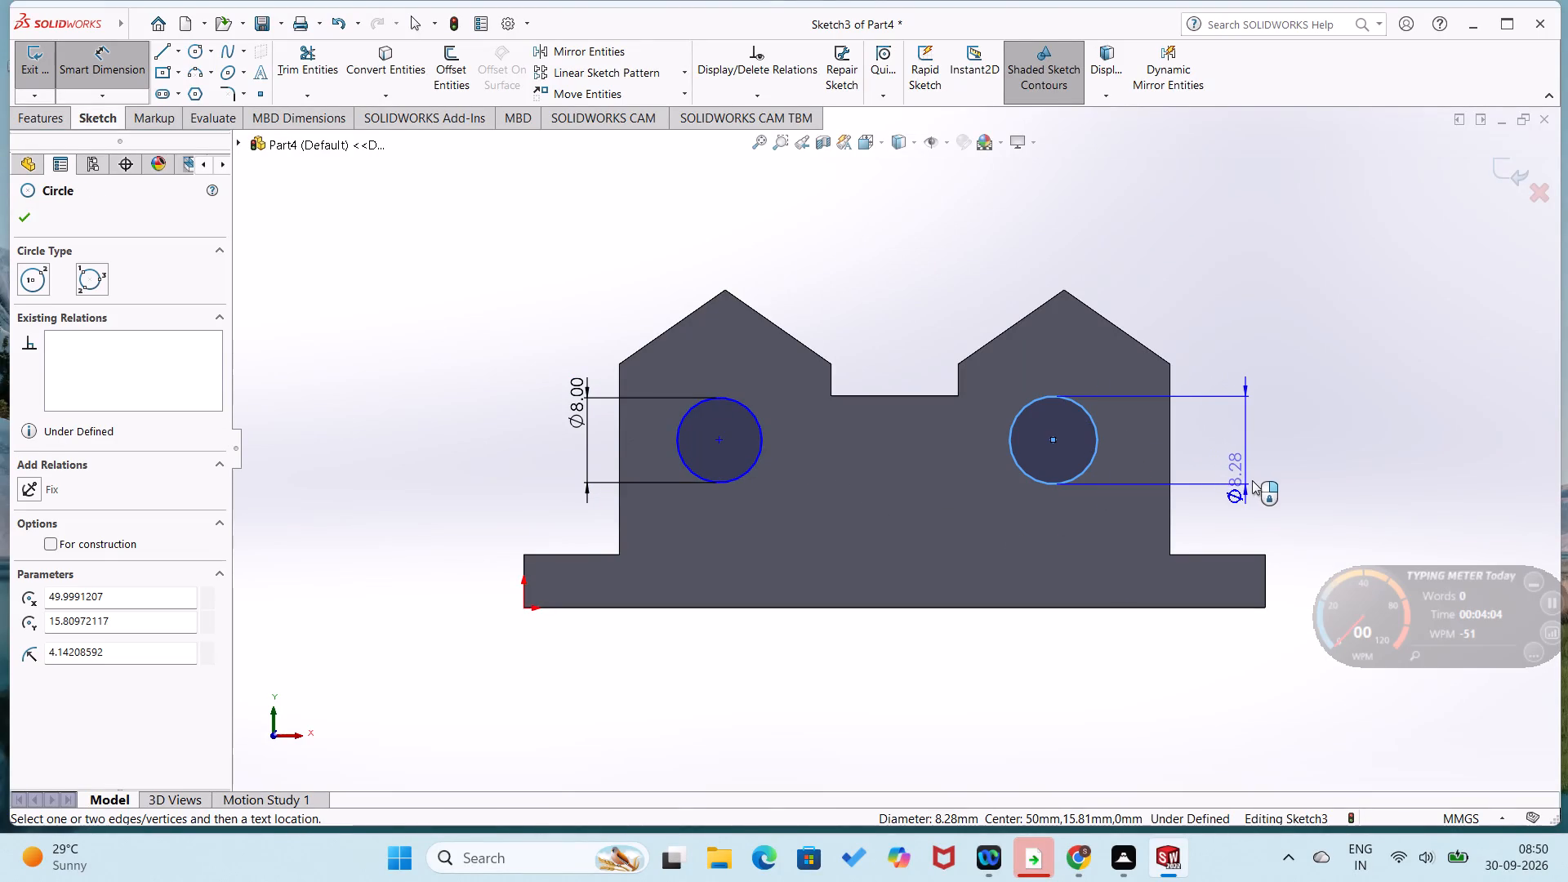
click(1252, 480)
key(5)
key(BackSpace)
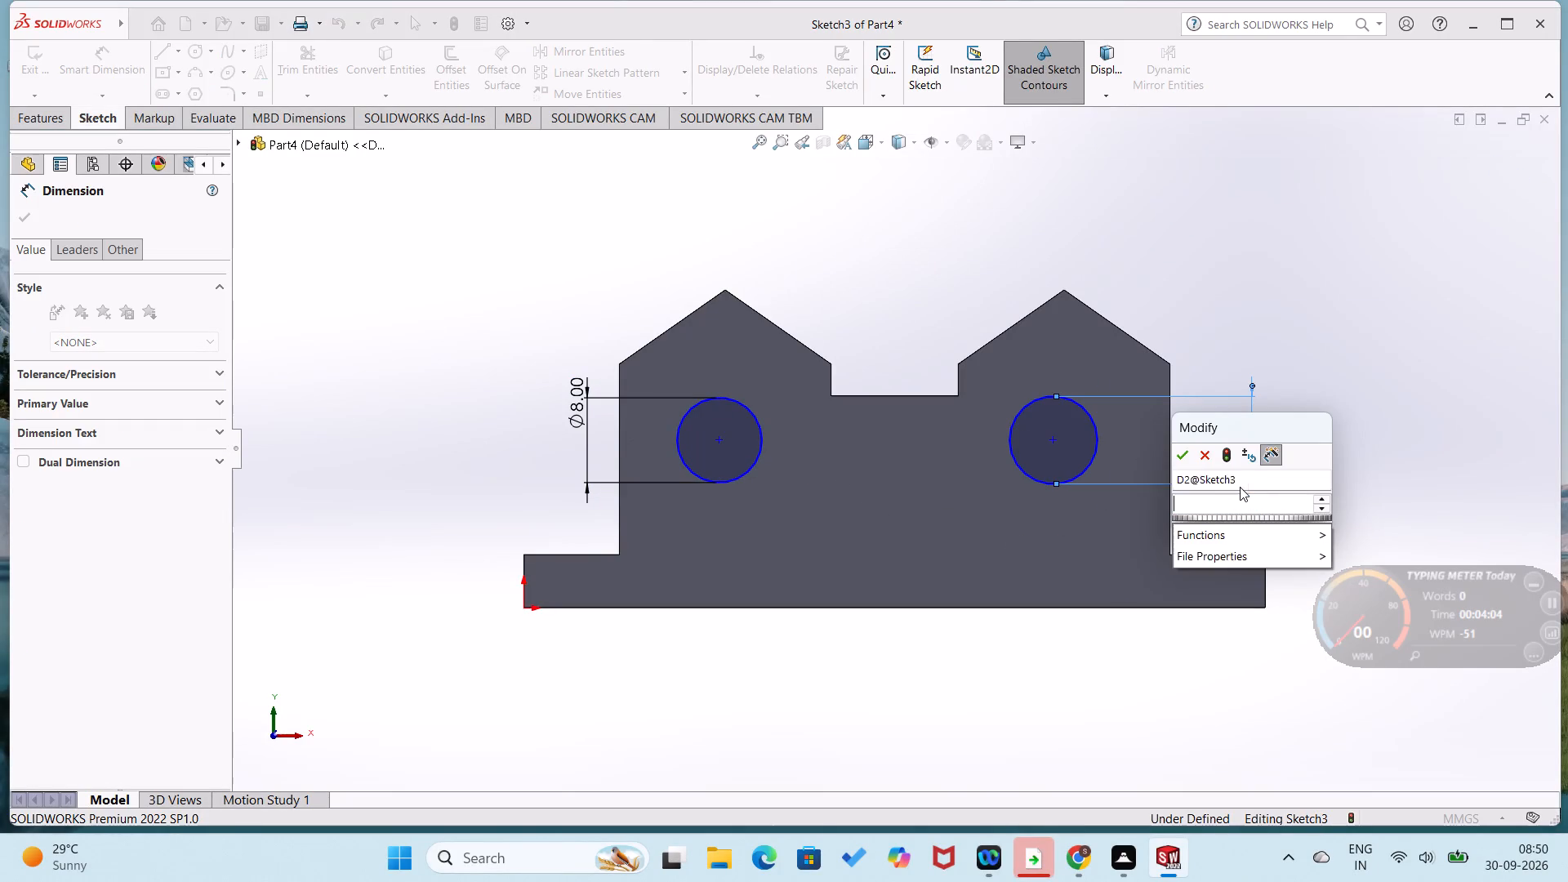
key(8)
key(Return)
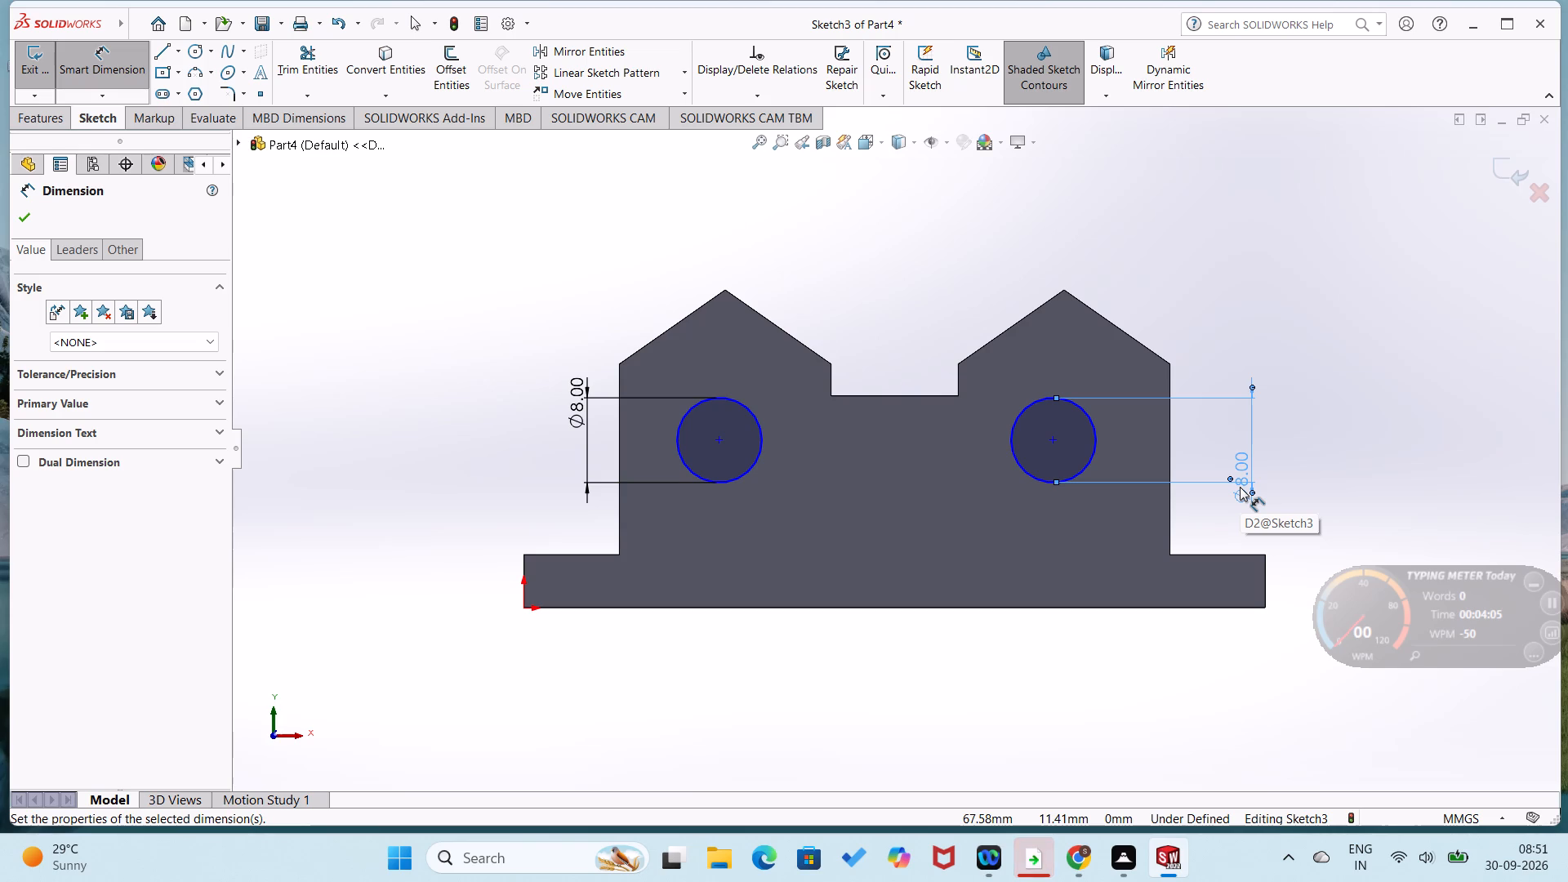
click(1328, 469)
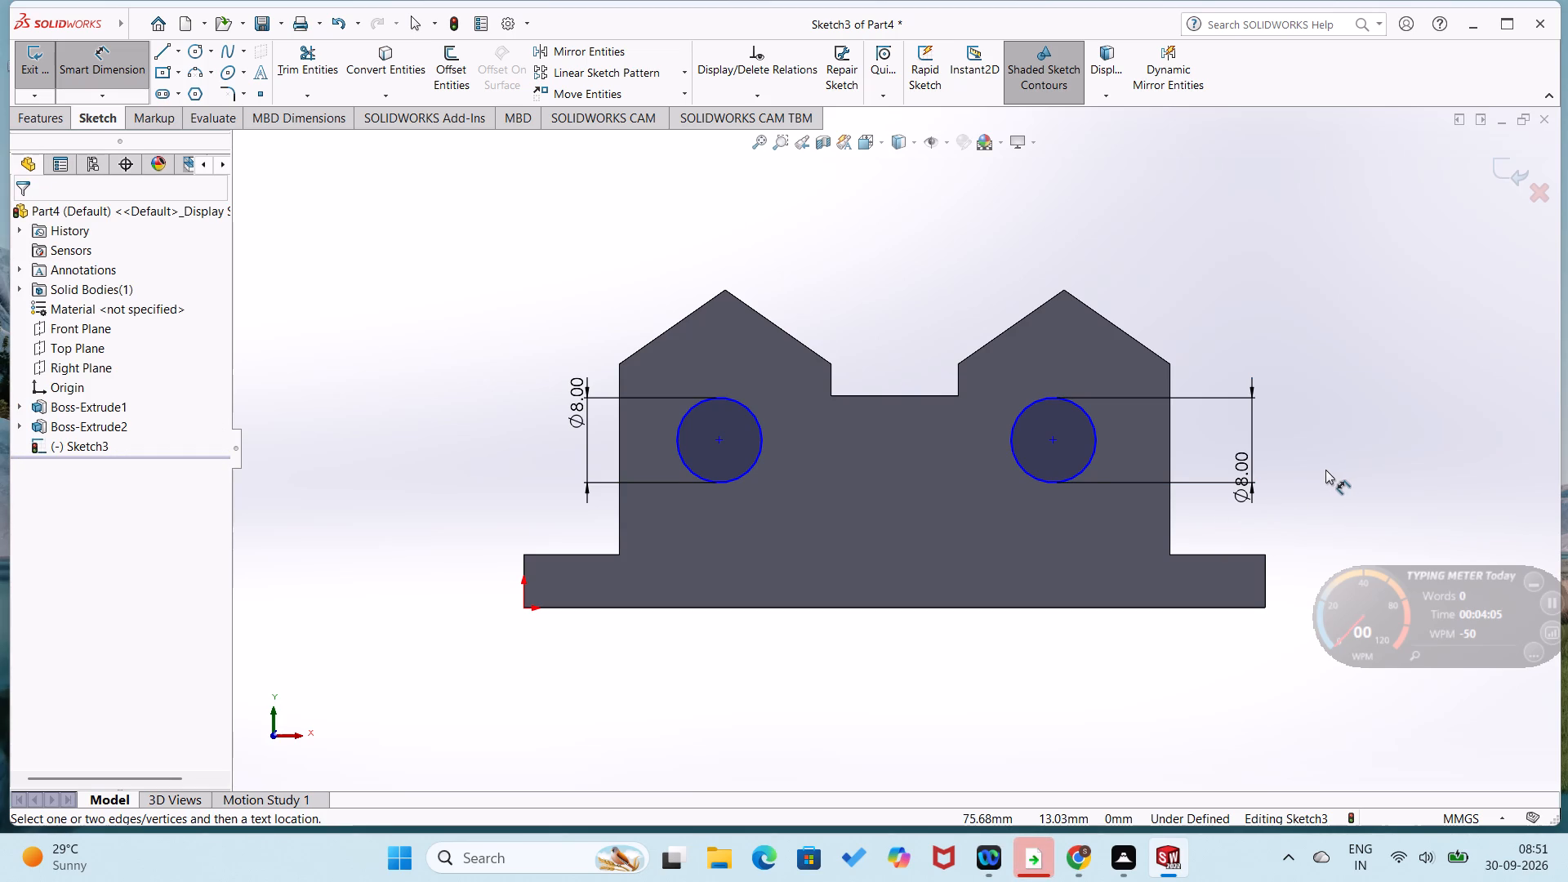
Dimension the right circle's centre at 10 mm from the raised body's right vertical edge.
click(1056, 443)
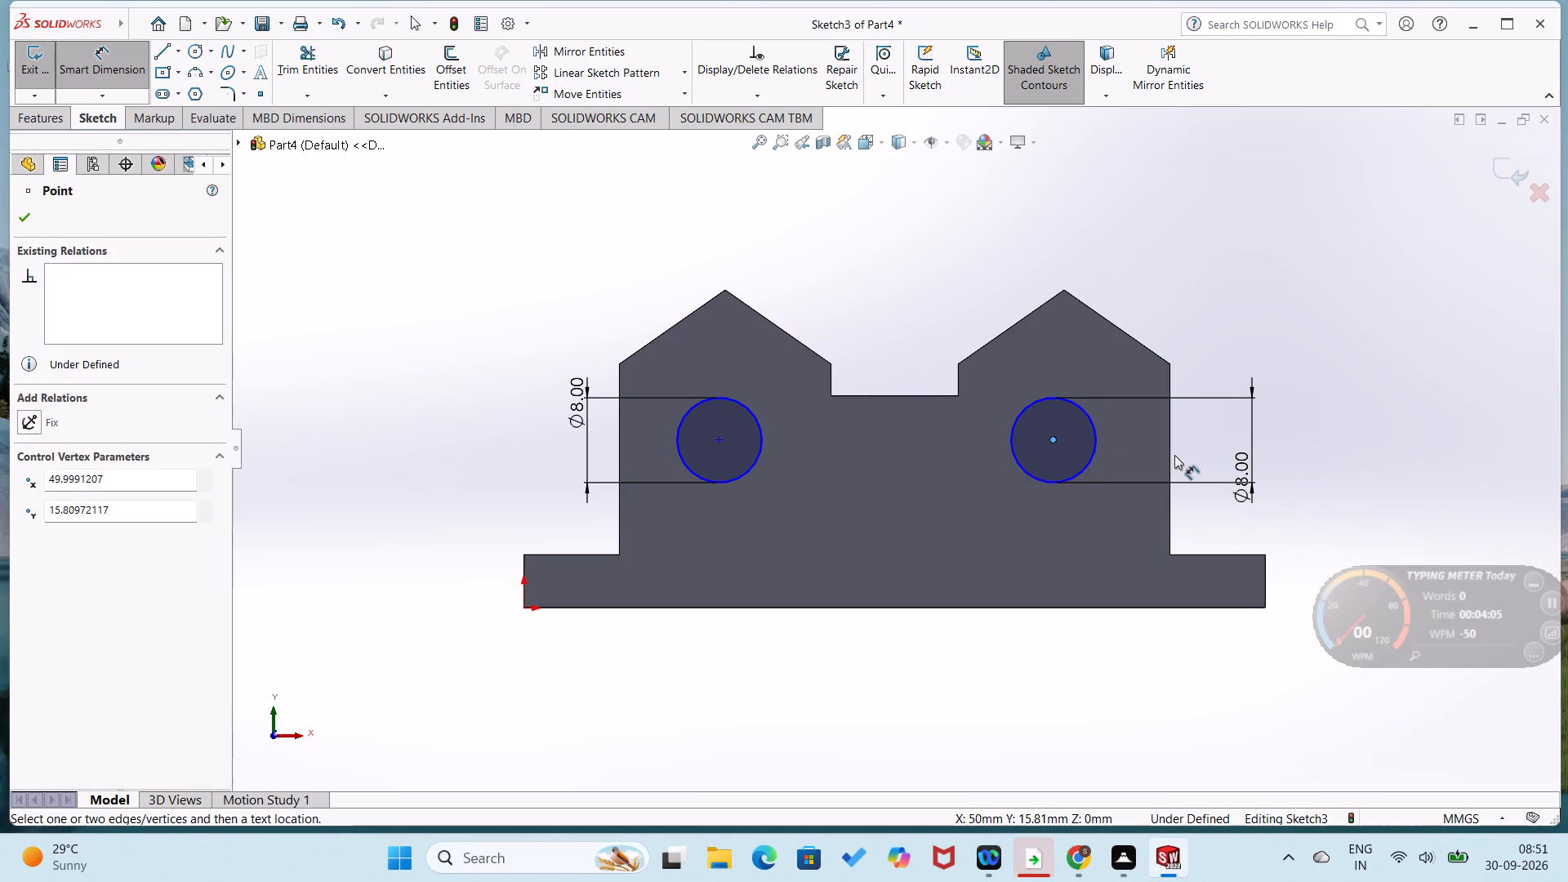
click(1166, 459)
click(1172, 459)
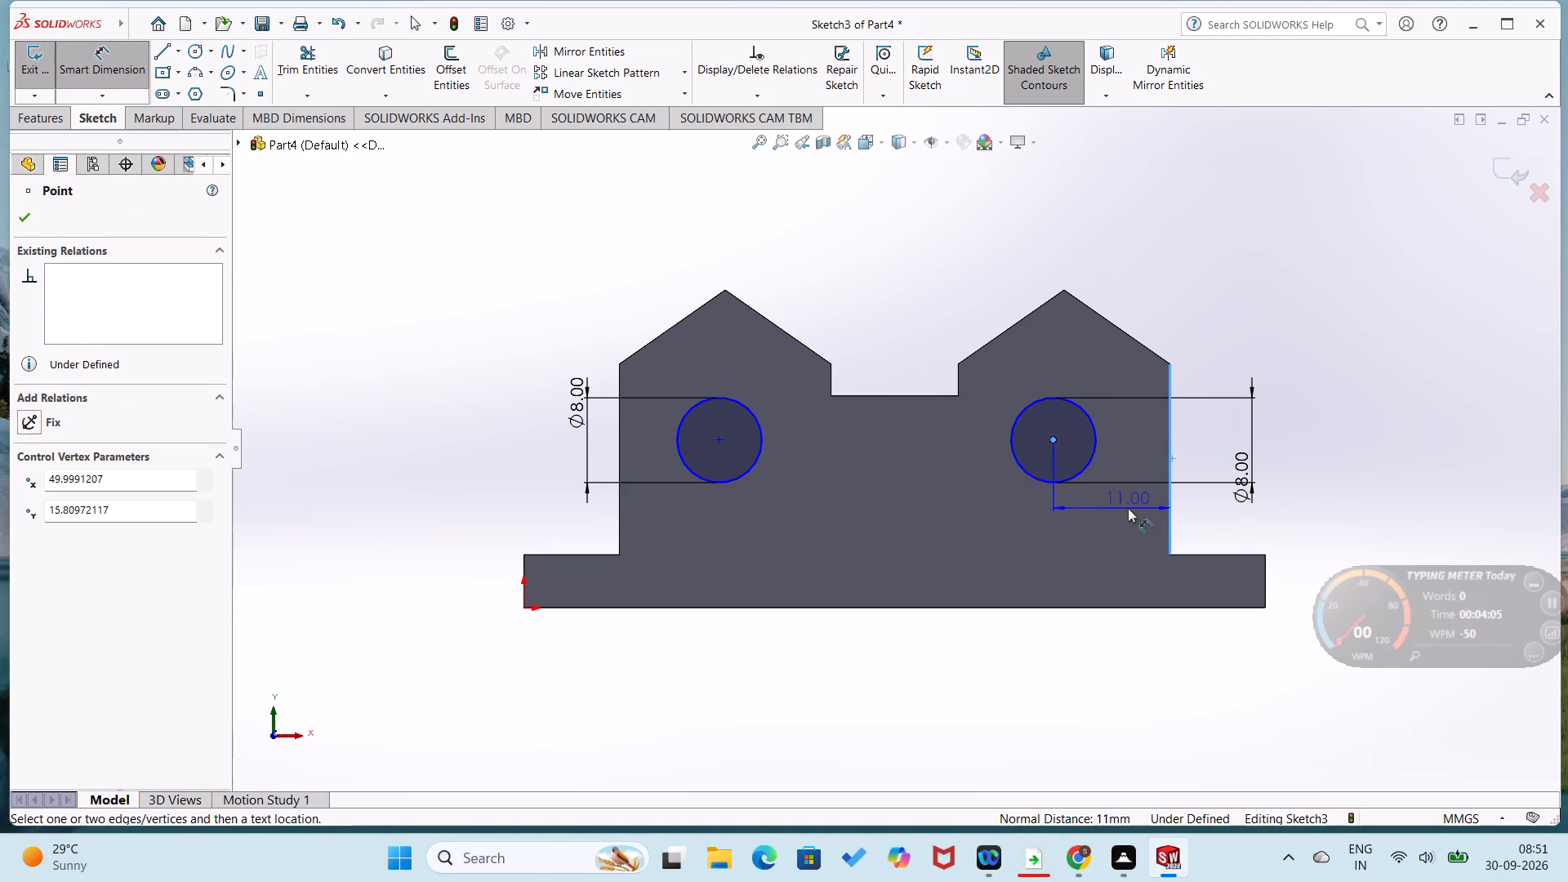
click(1128, 510)
text(10)
key(Return)
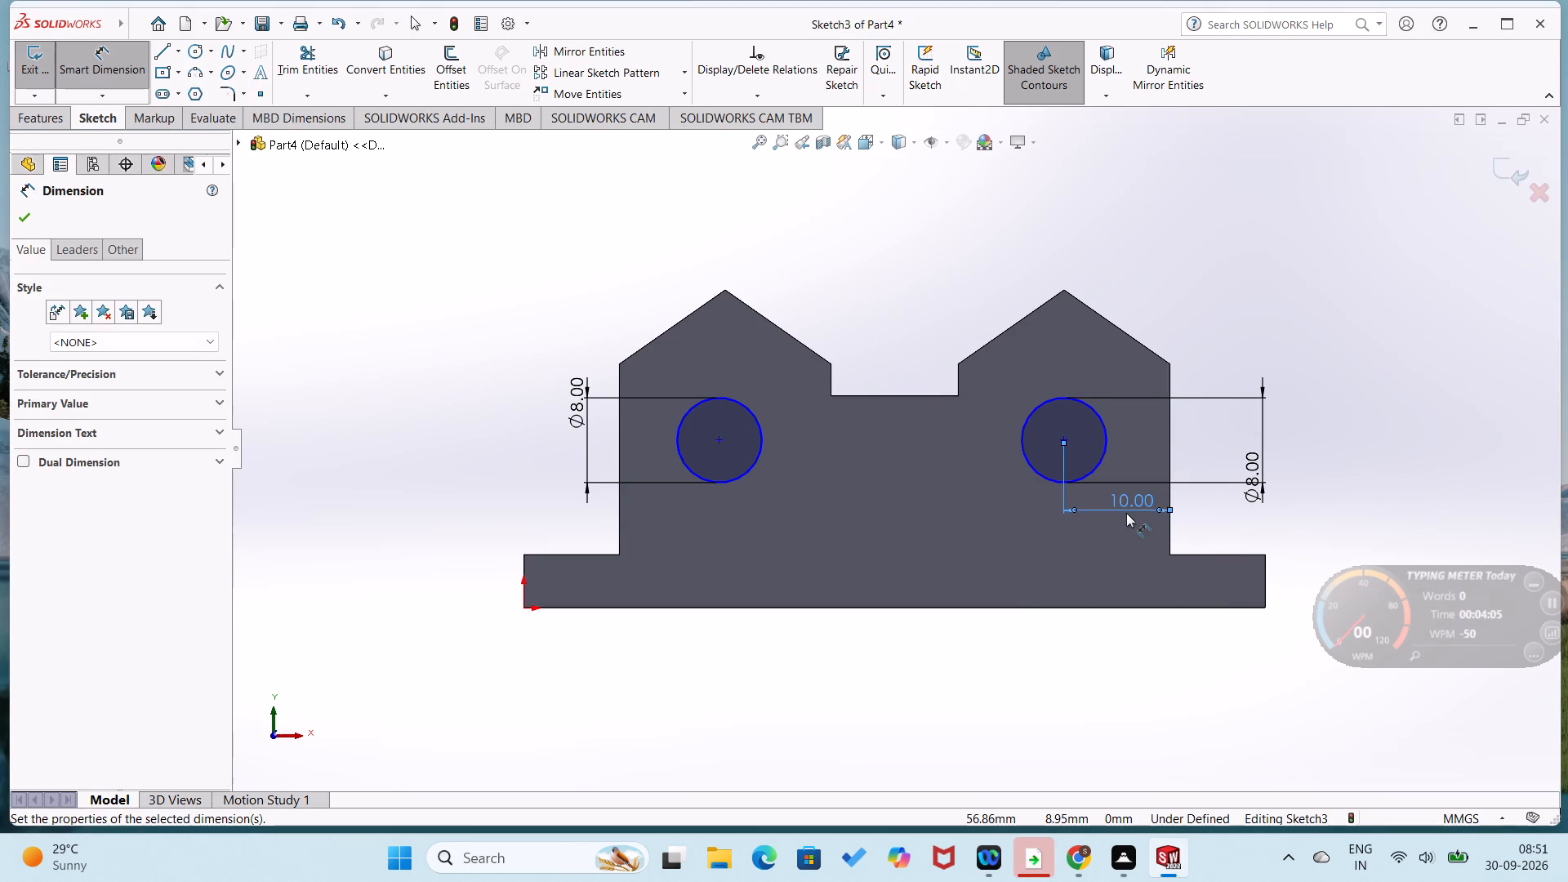
Dimension the left circle's centre at 10 mm from the raised body's left vertical edge.
drag(617, 471, 631, 470)
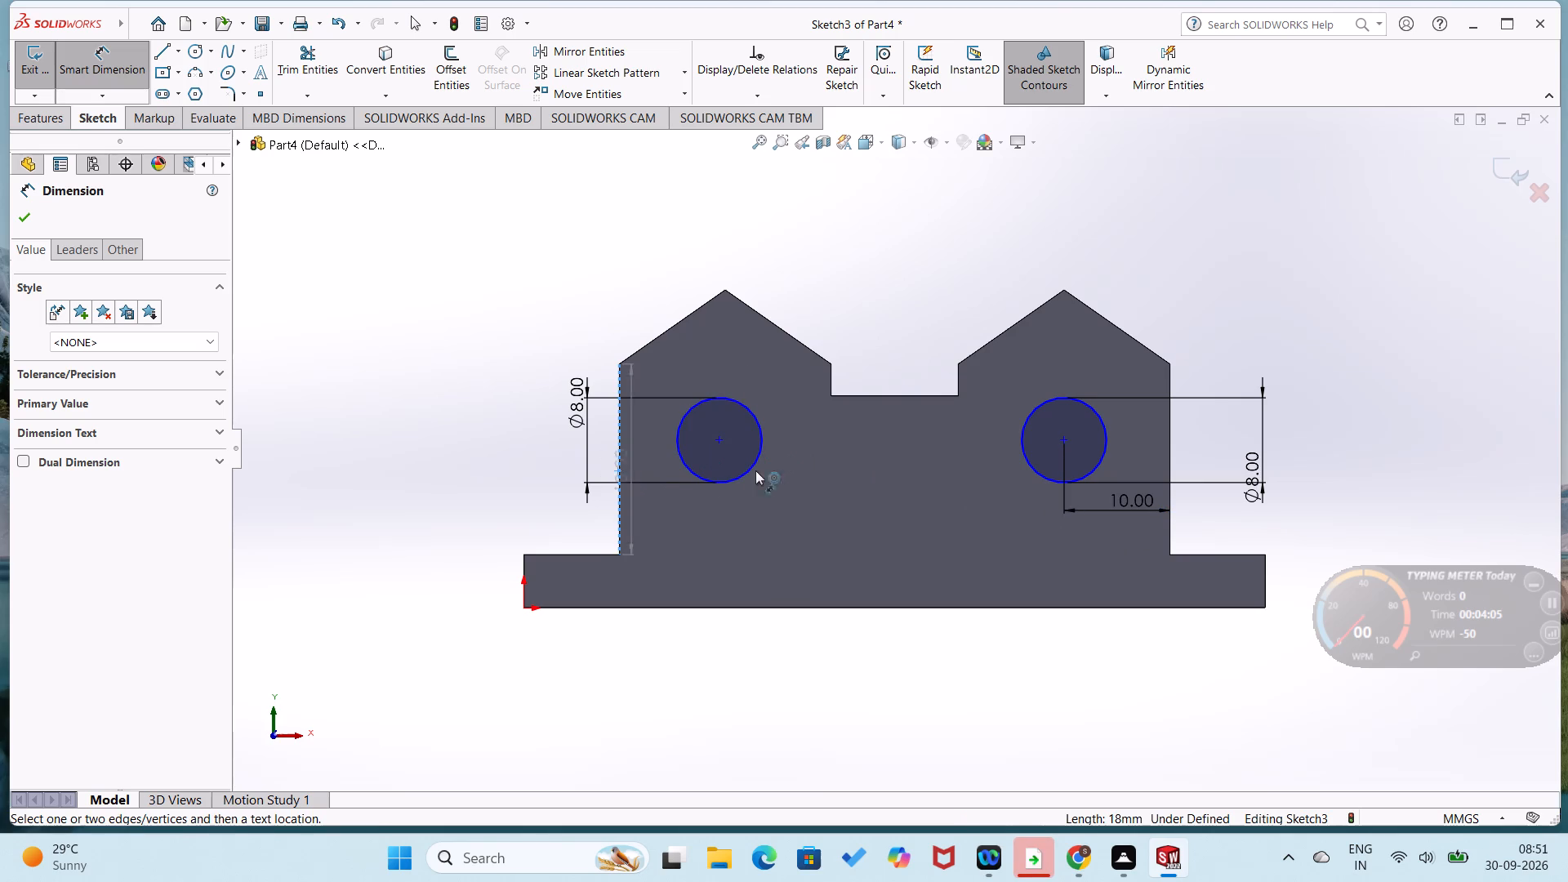
click(721, 437)
click(684, 509)
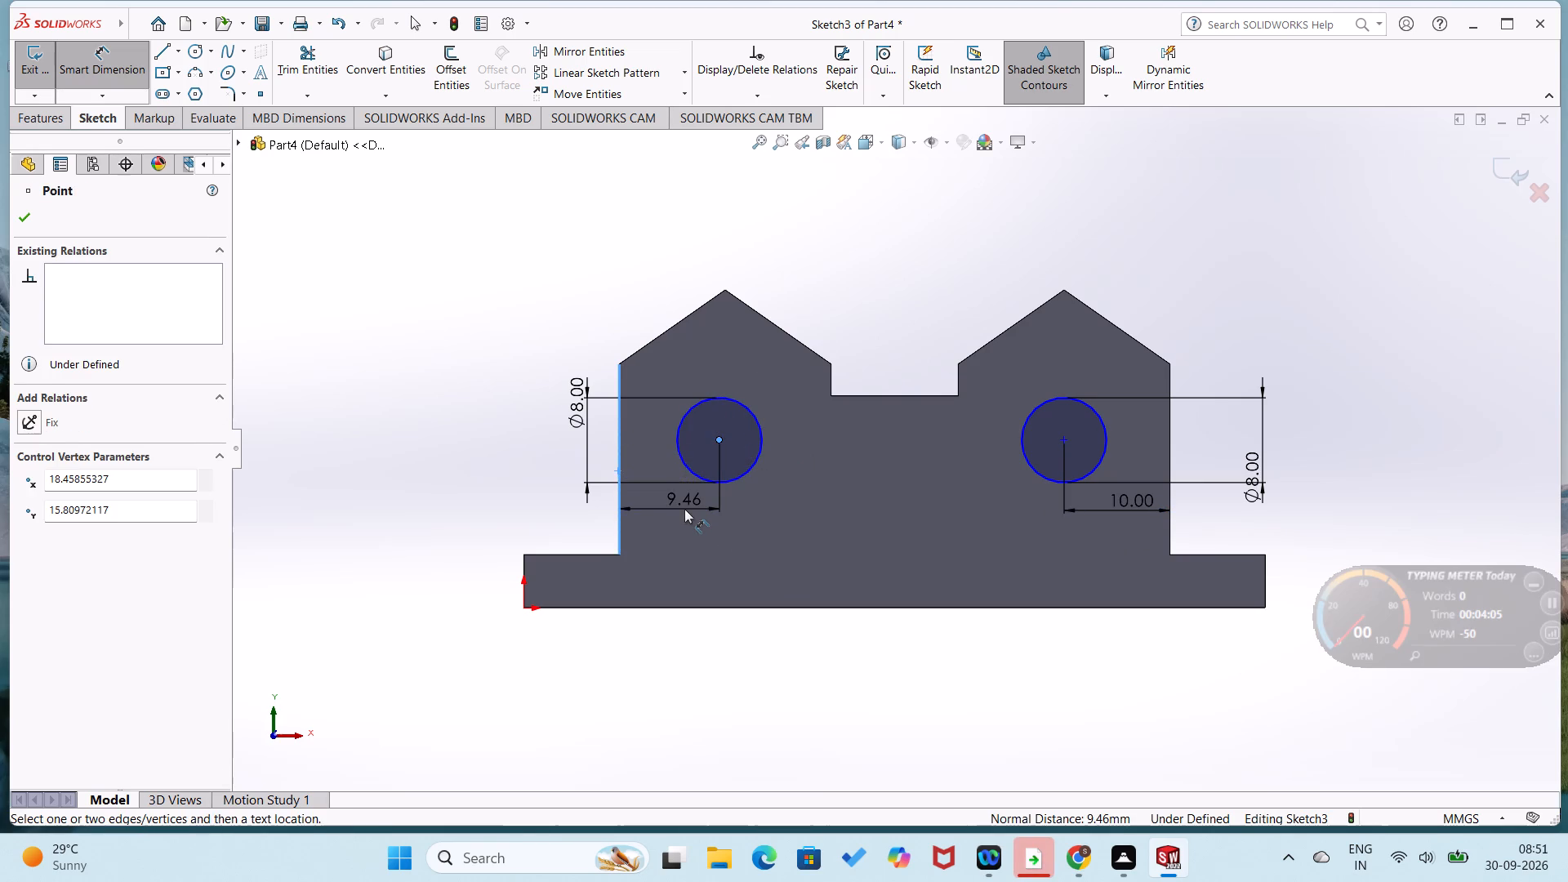
text(10)
key(Return)
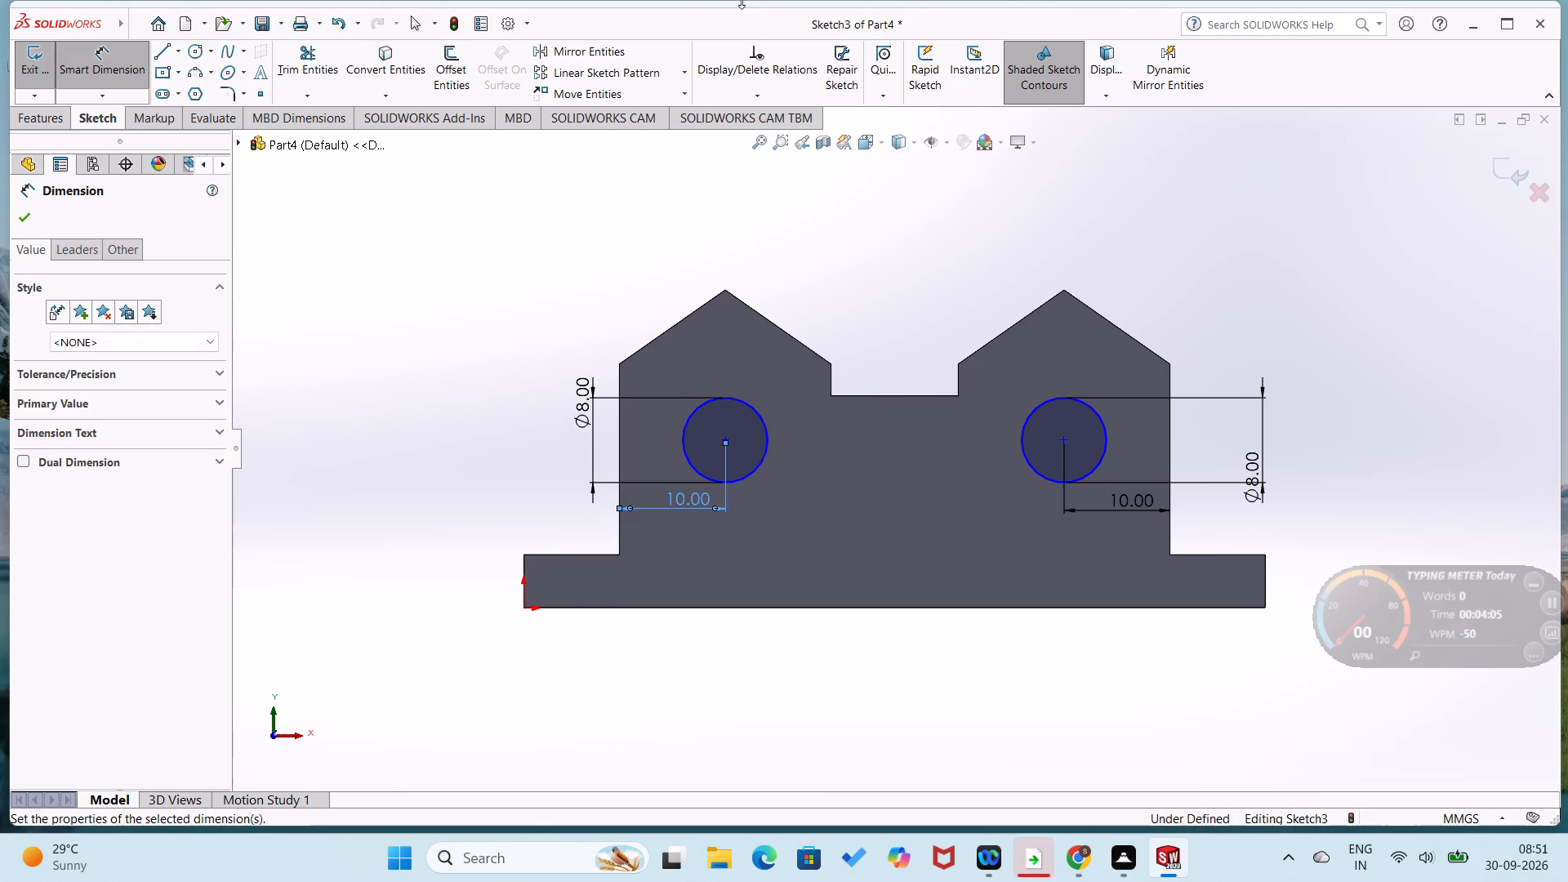
click(829, 713)
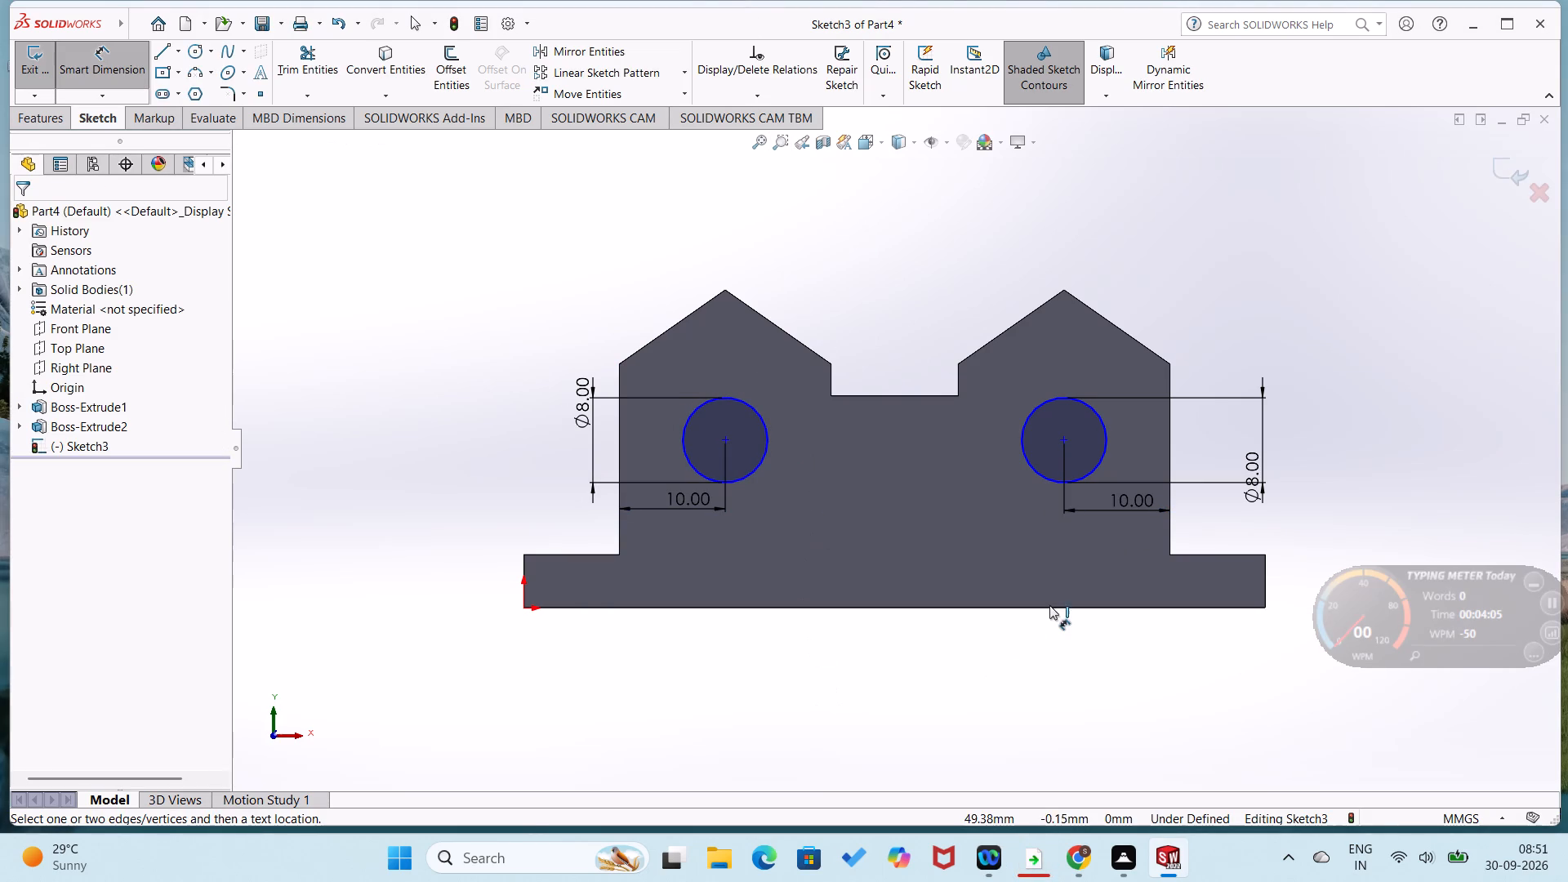
Dimension the right circle's centre at 13 mm above the base plate's bottom edge.
drag(1047, 608, 1050, 600)
click(1066, 437)
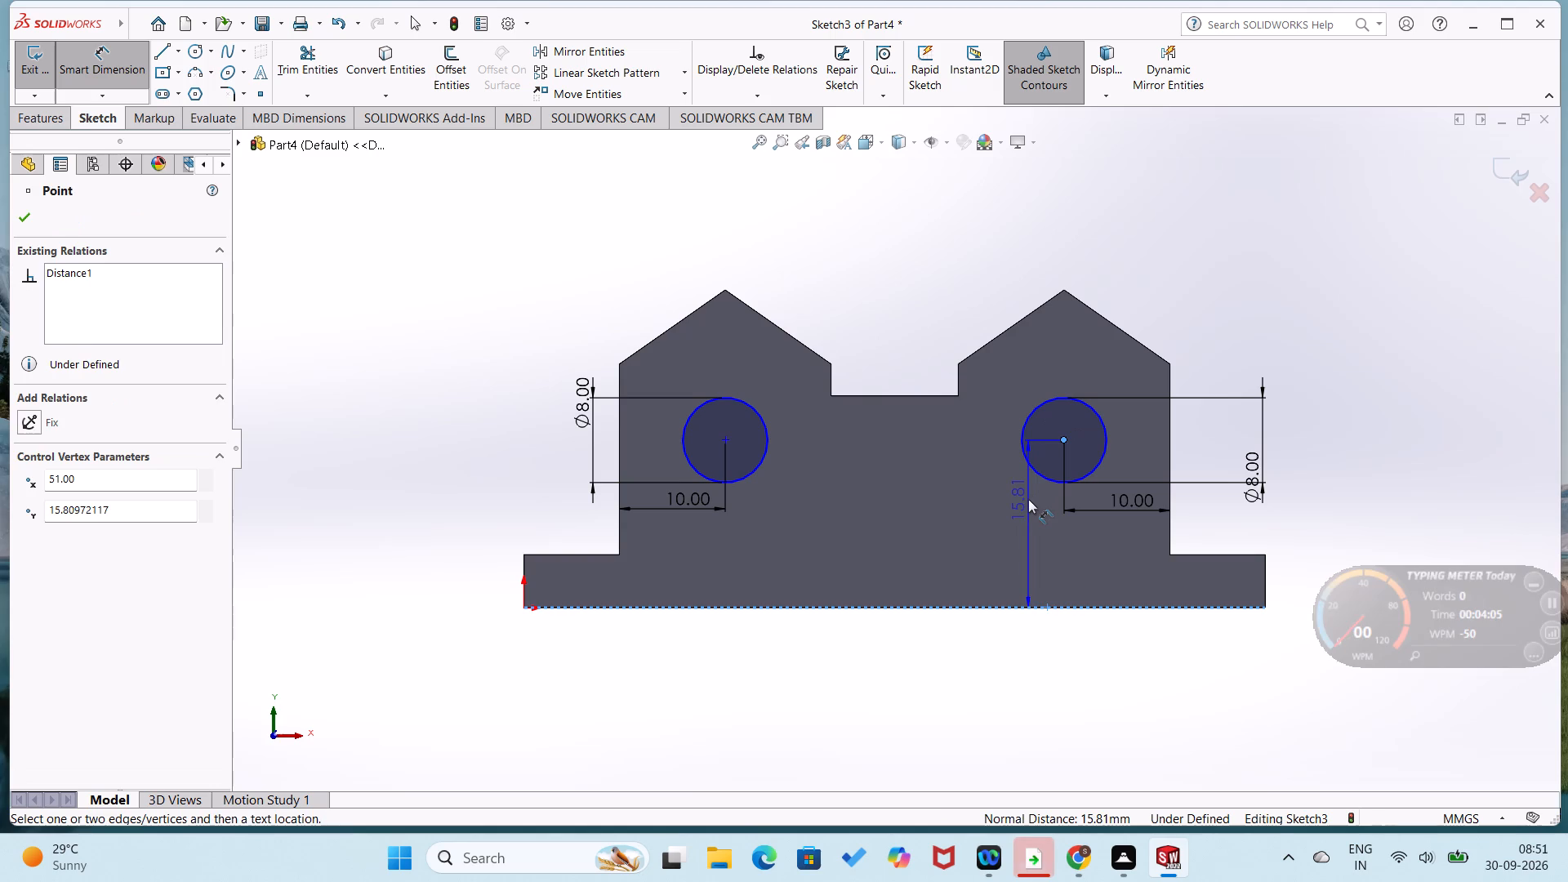
click(1028, 499)
text(13)
key(Return)
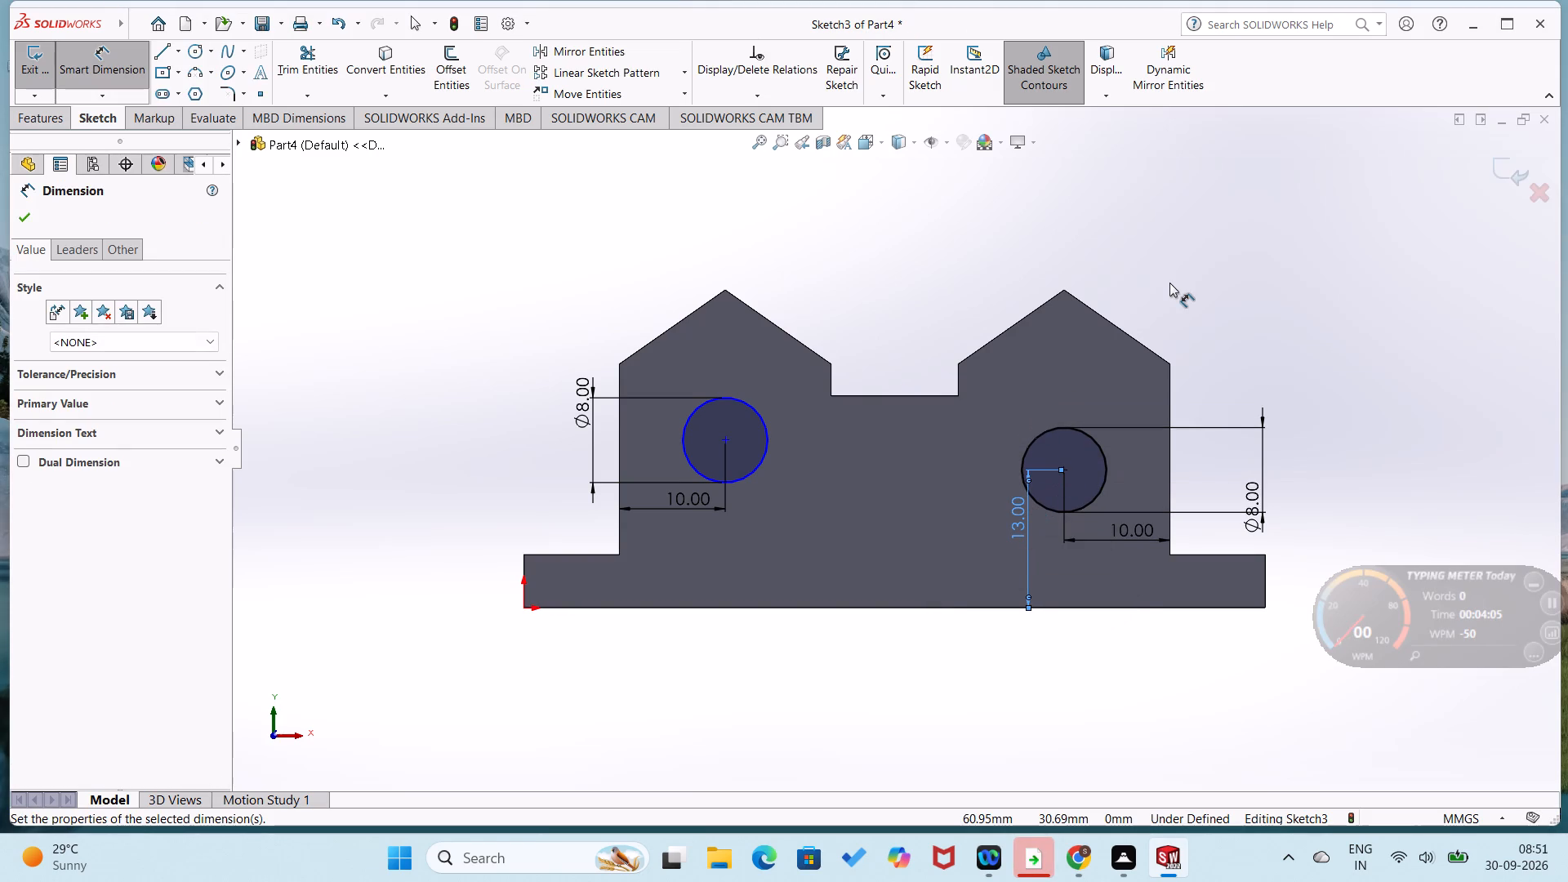
Set the right circle's height above the bottom edge to 15 mm.
double_click(1025, 505)
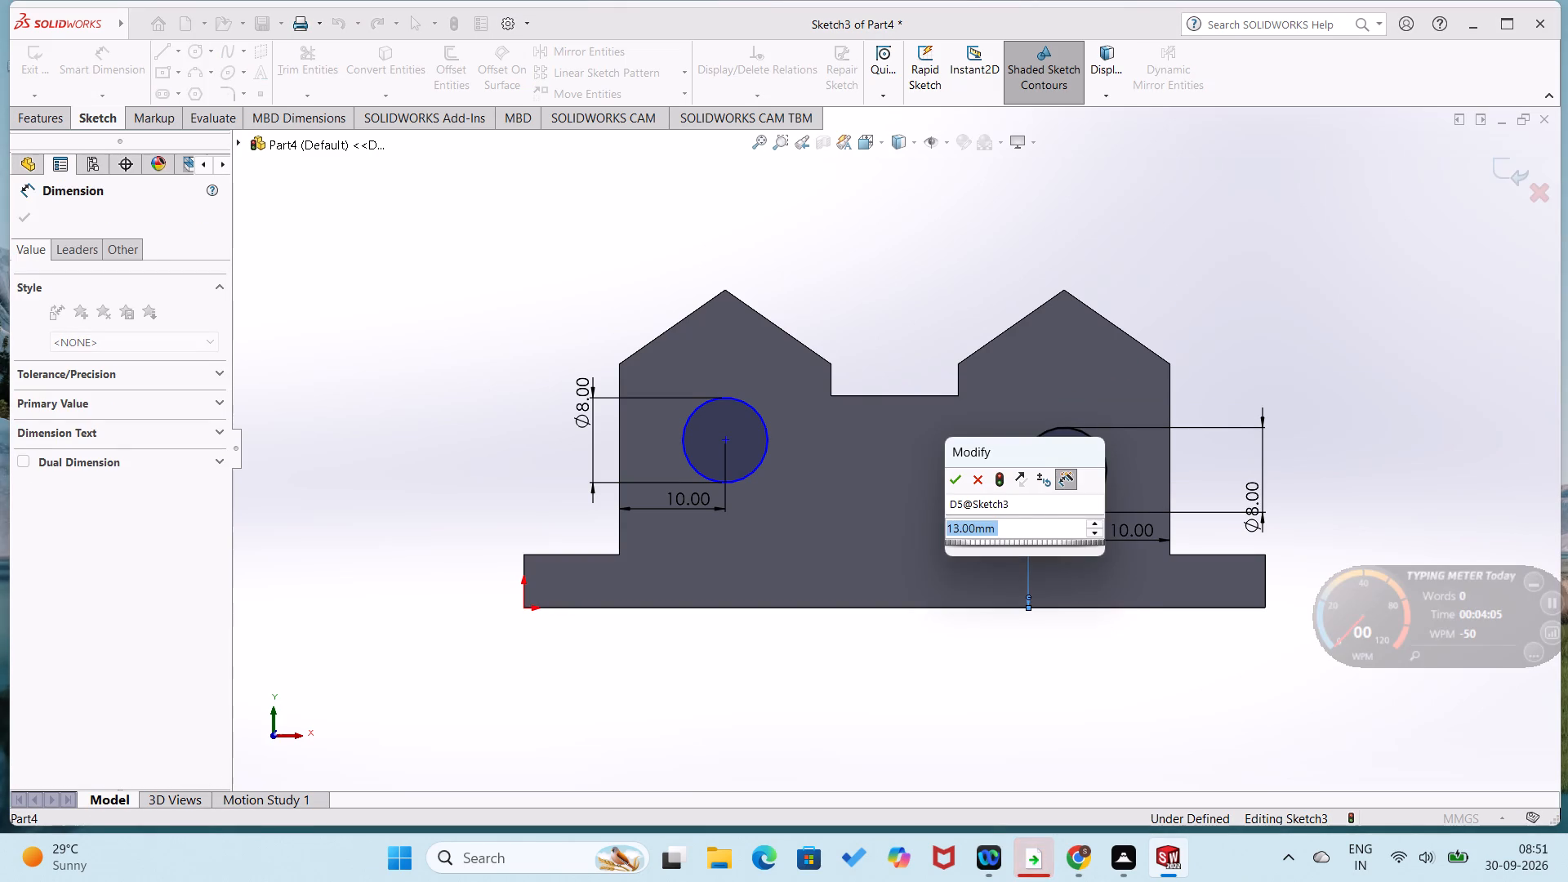
text(15)
key(Return)
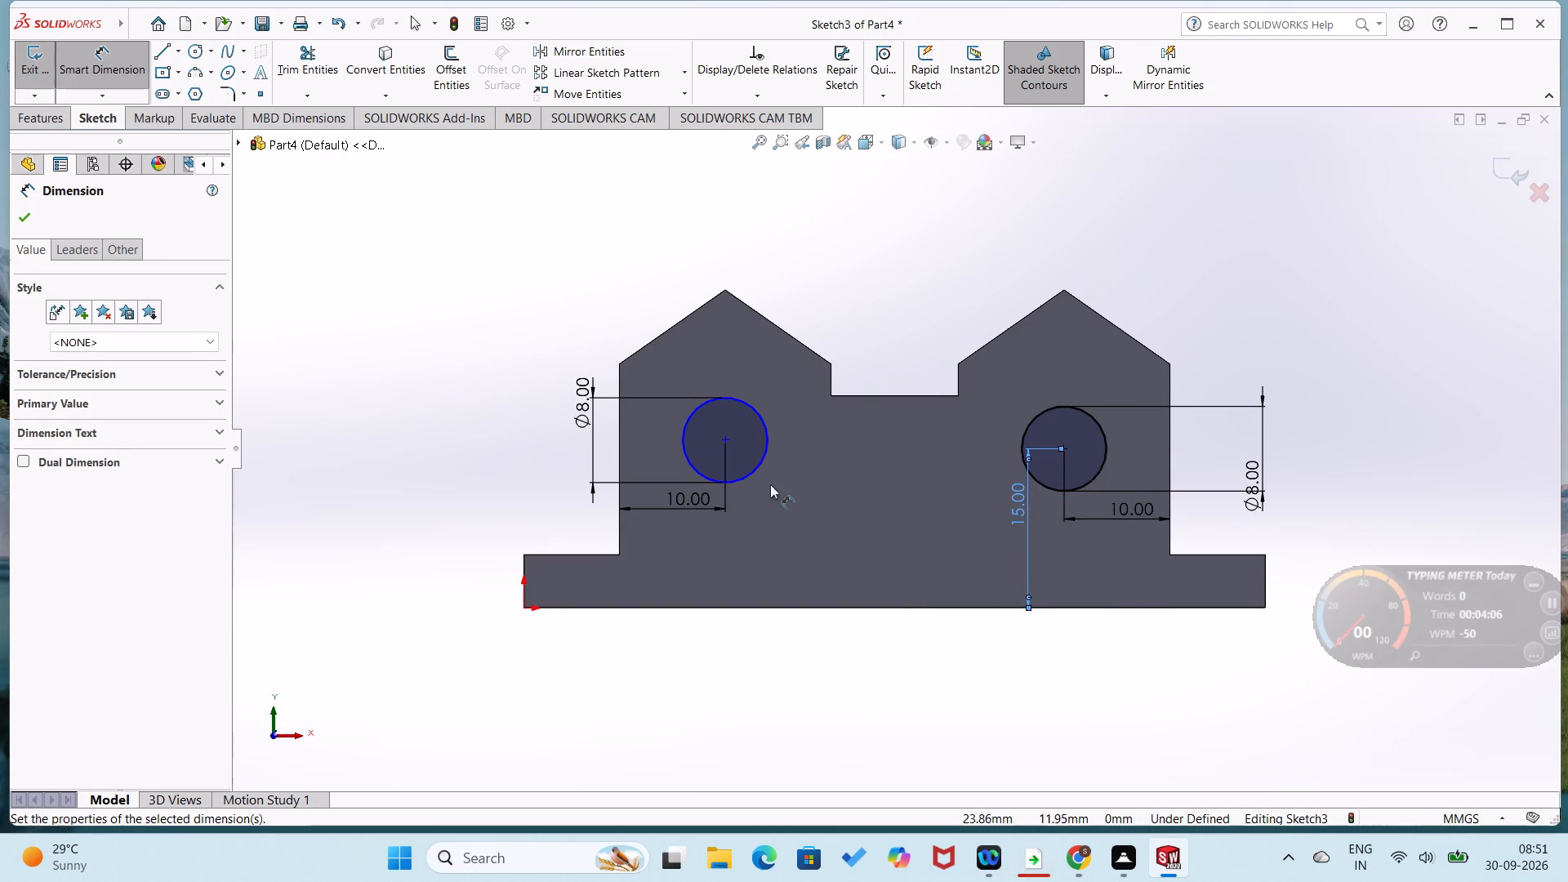
Dimension the left circle's centre at 15 mm above the base plate's bottom edge.
drag(670, 607, 678, 597)
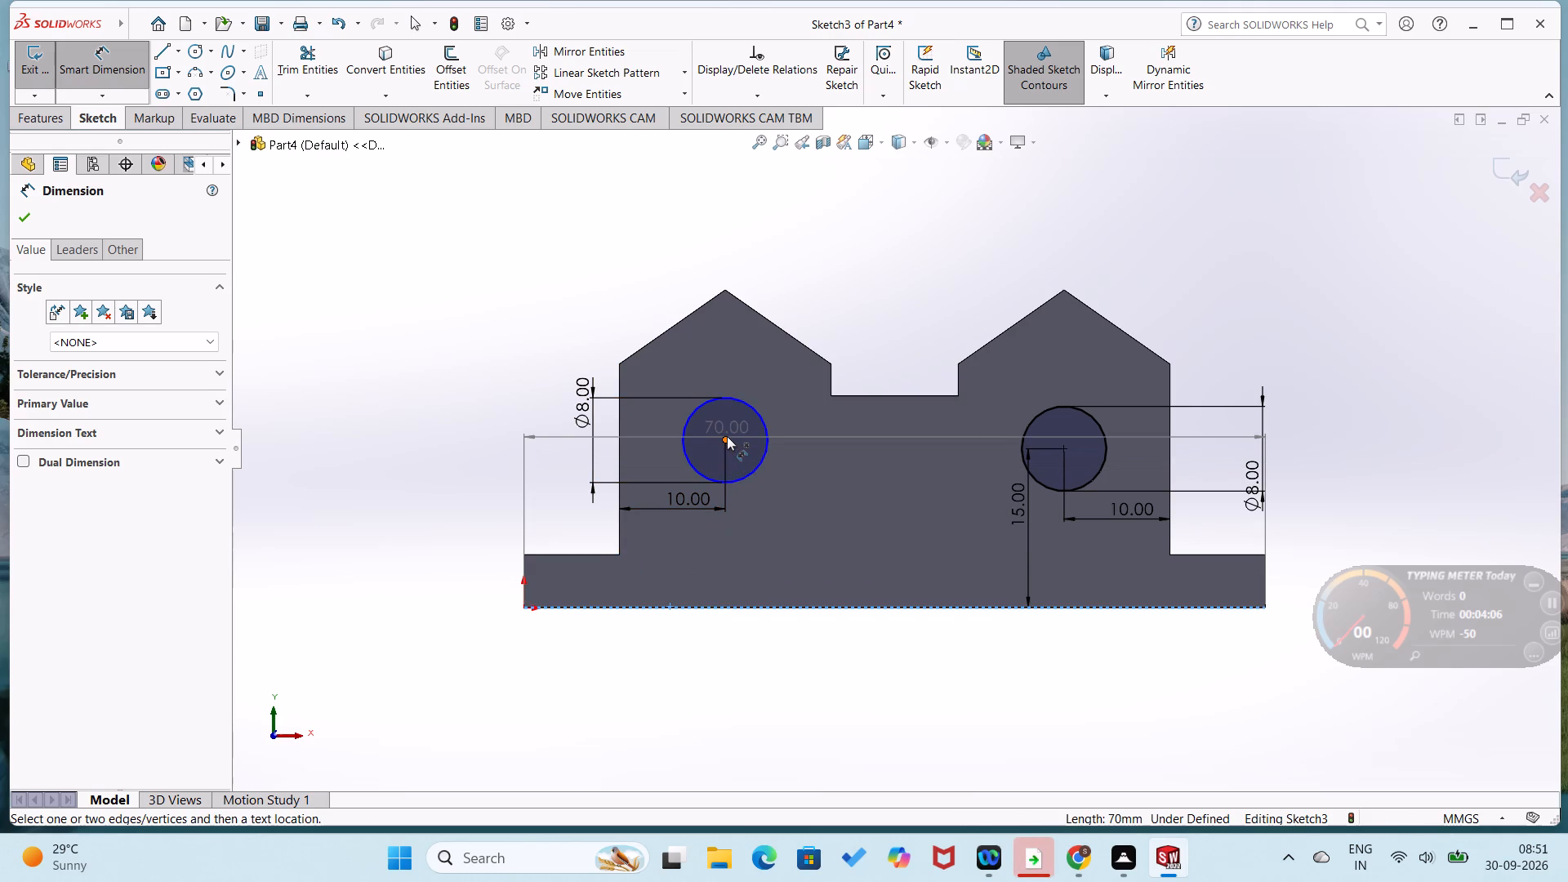
click(727, 436)
click(668, 481)
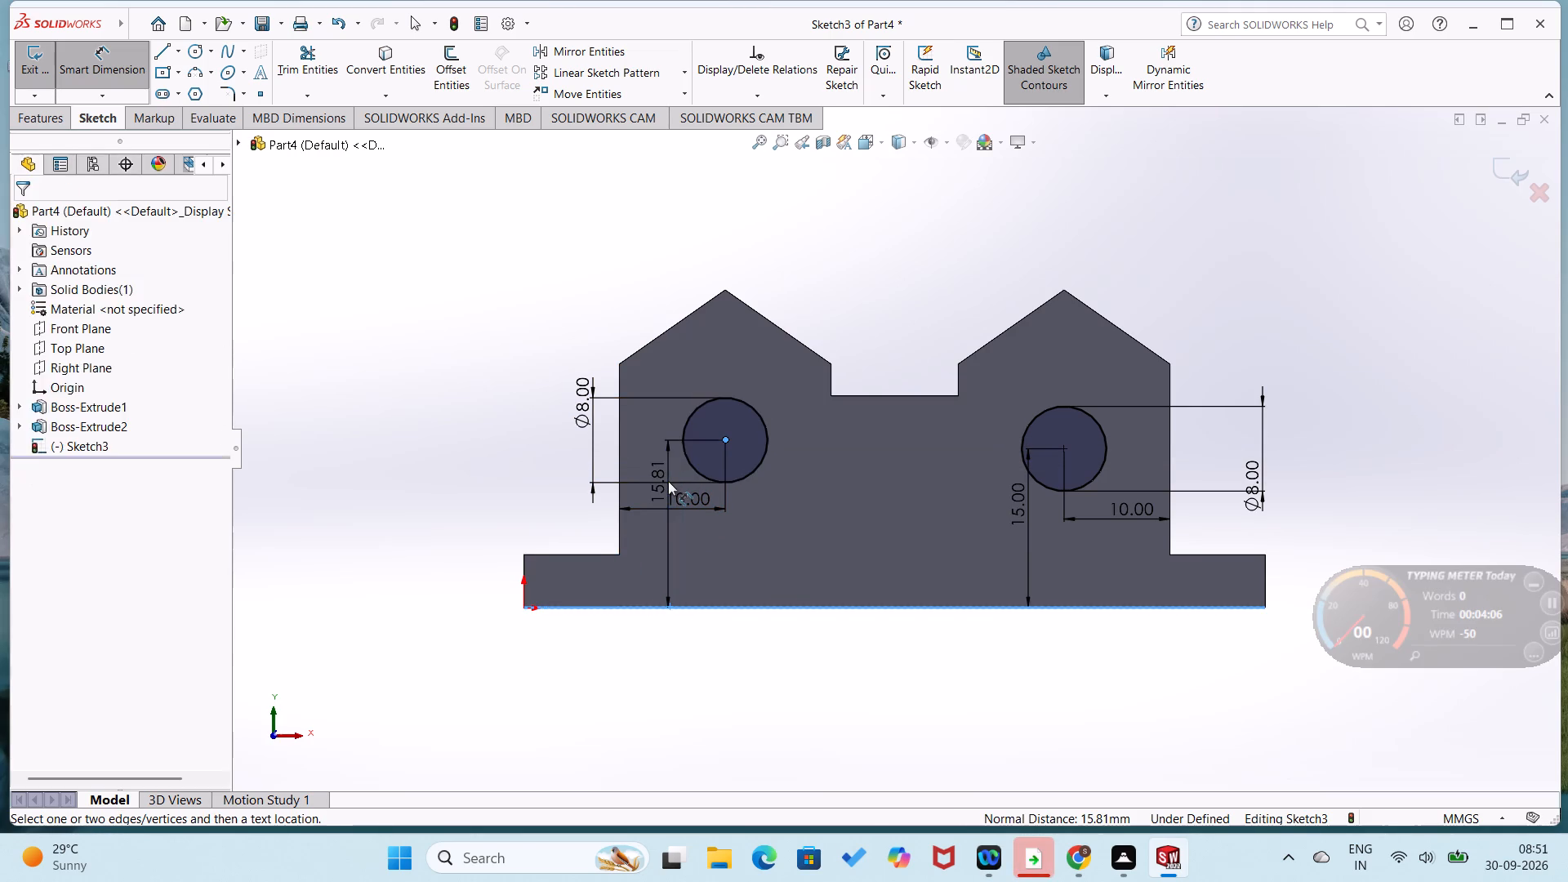
text(15)
key(Return)
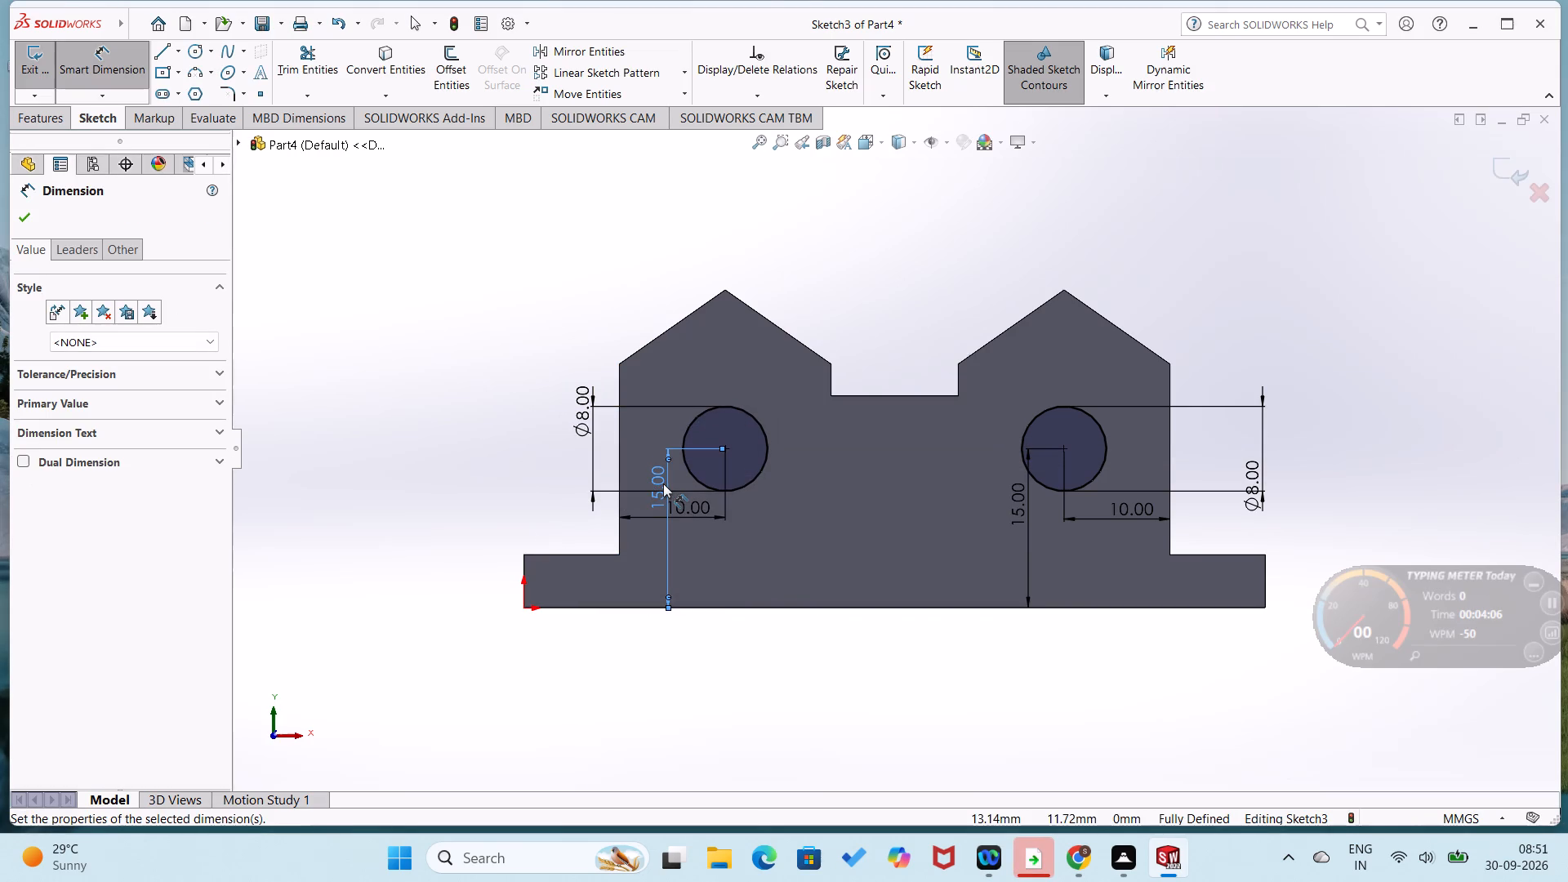
click(542, 397)
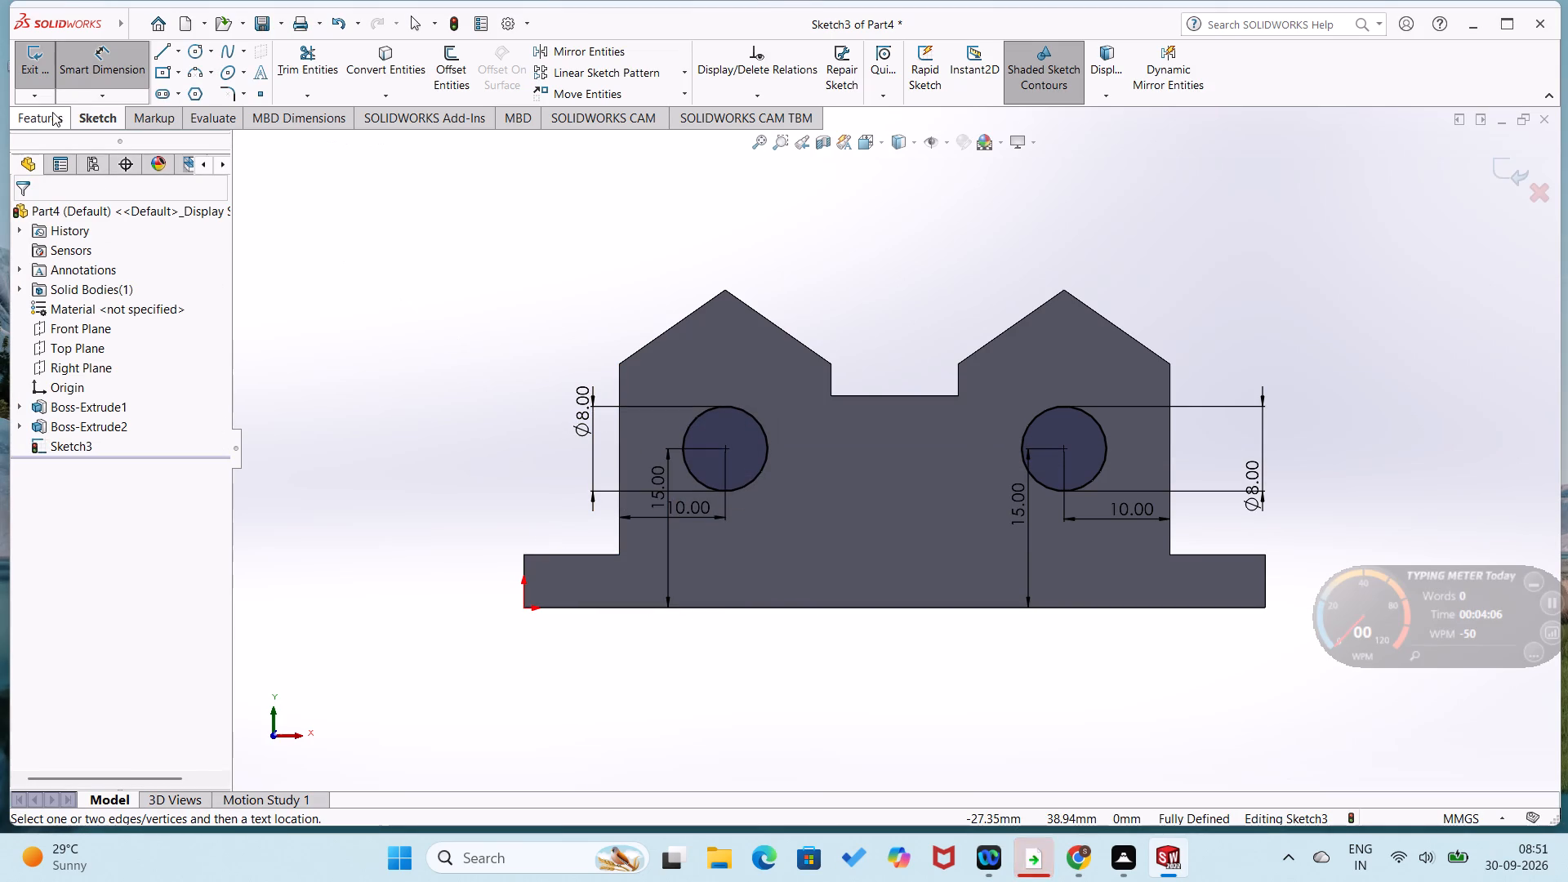
Cut-extrude both circles blind by 35 mm to make holes through the body.
click(47, 114)
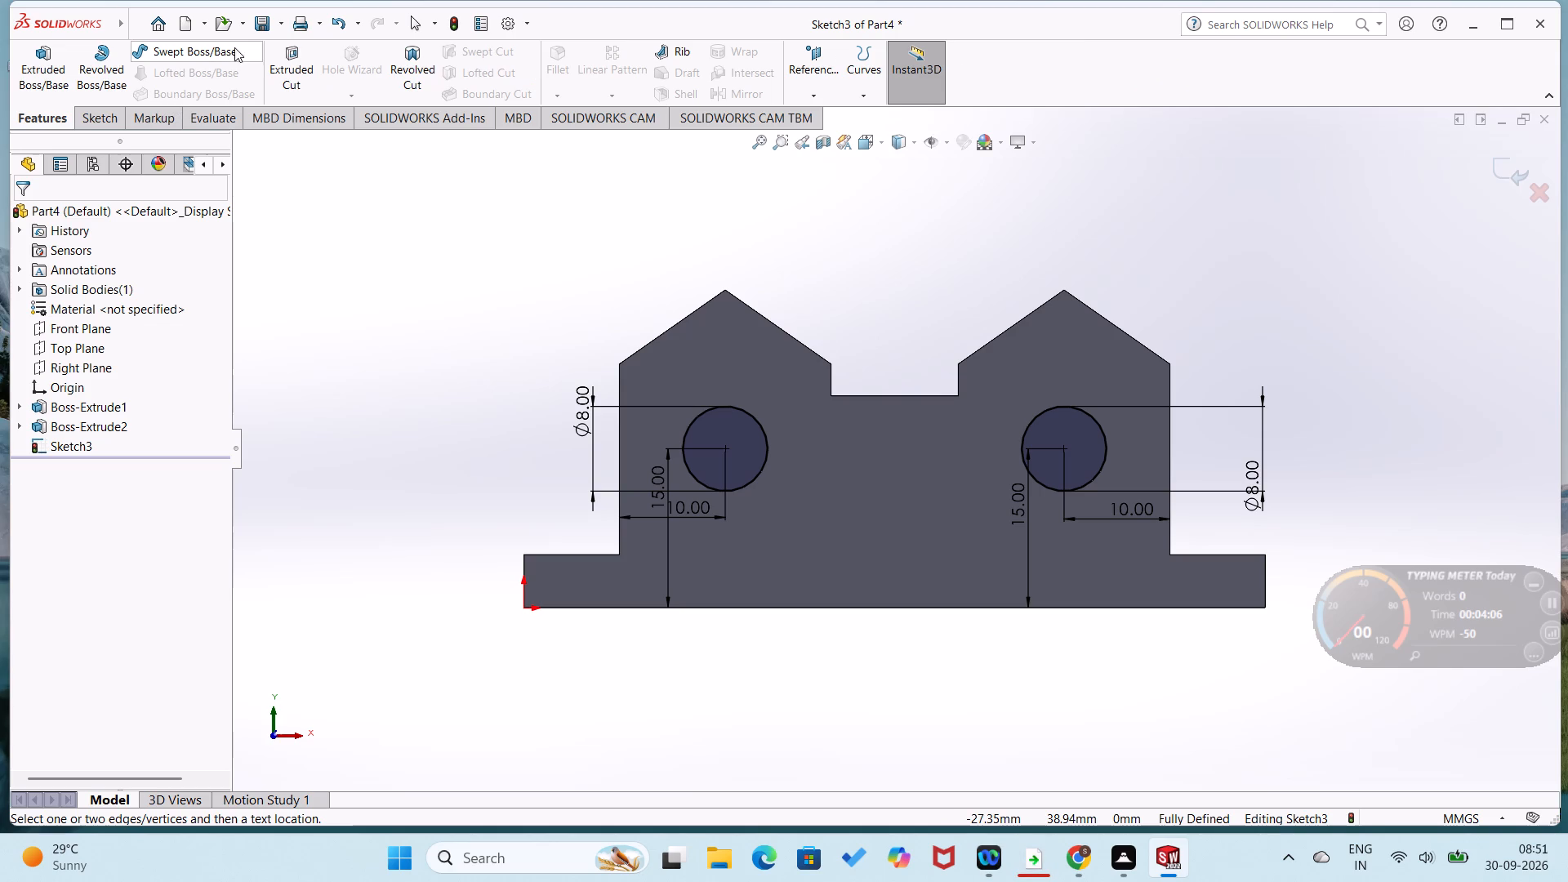
click(311, 94)
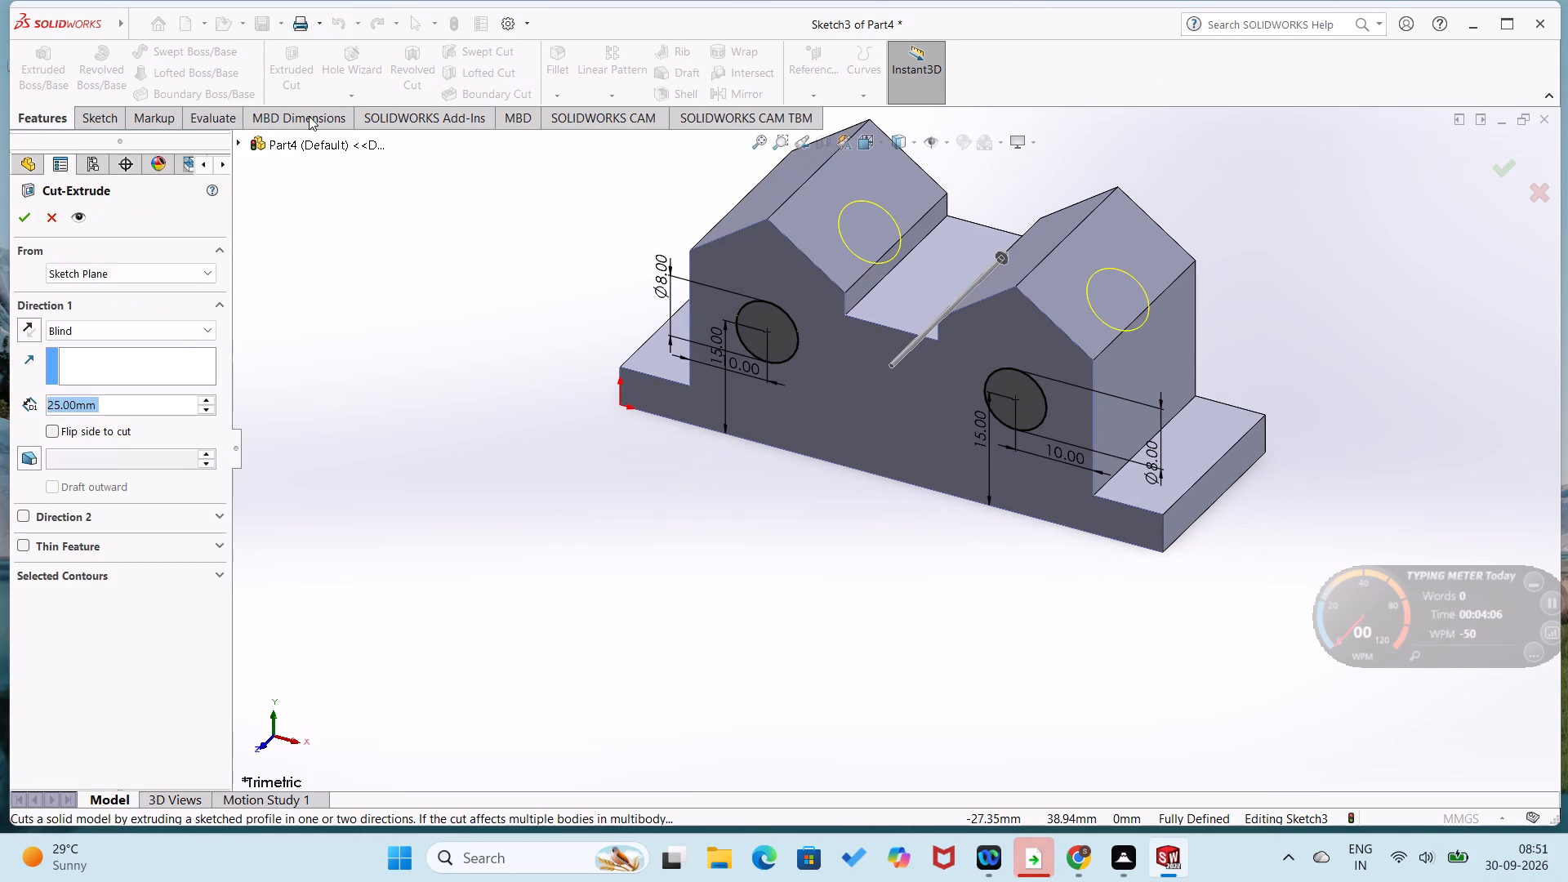
click(204, 393)
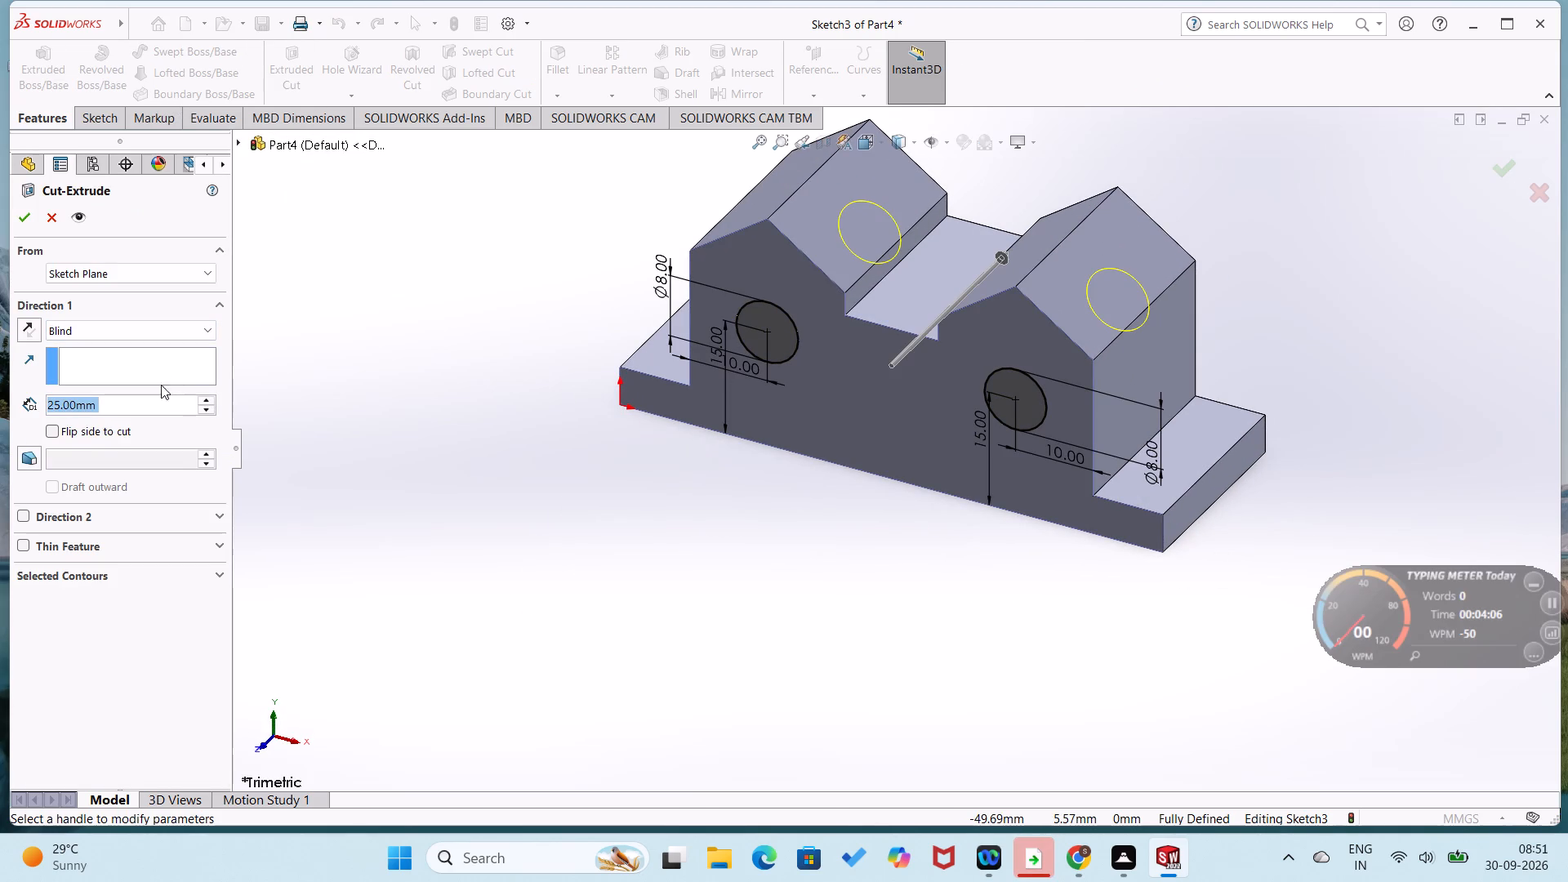
click(199, 399)
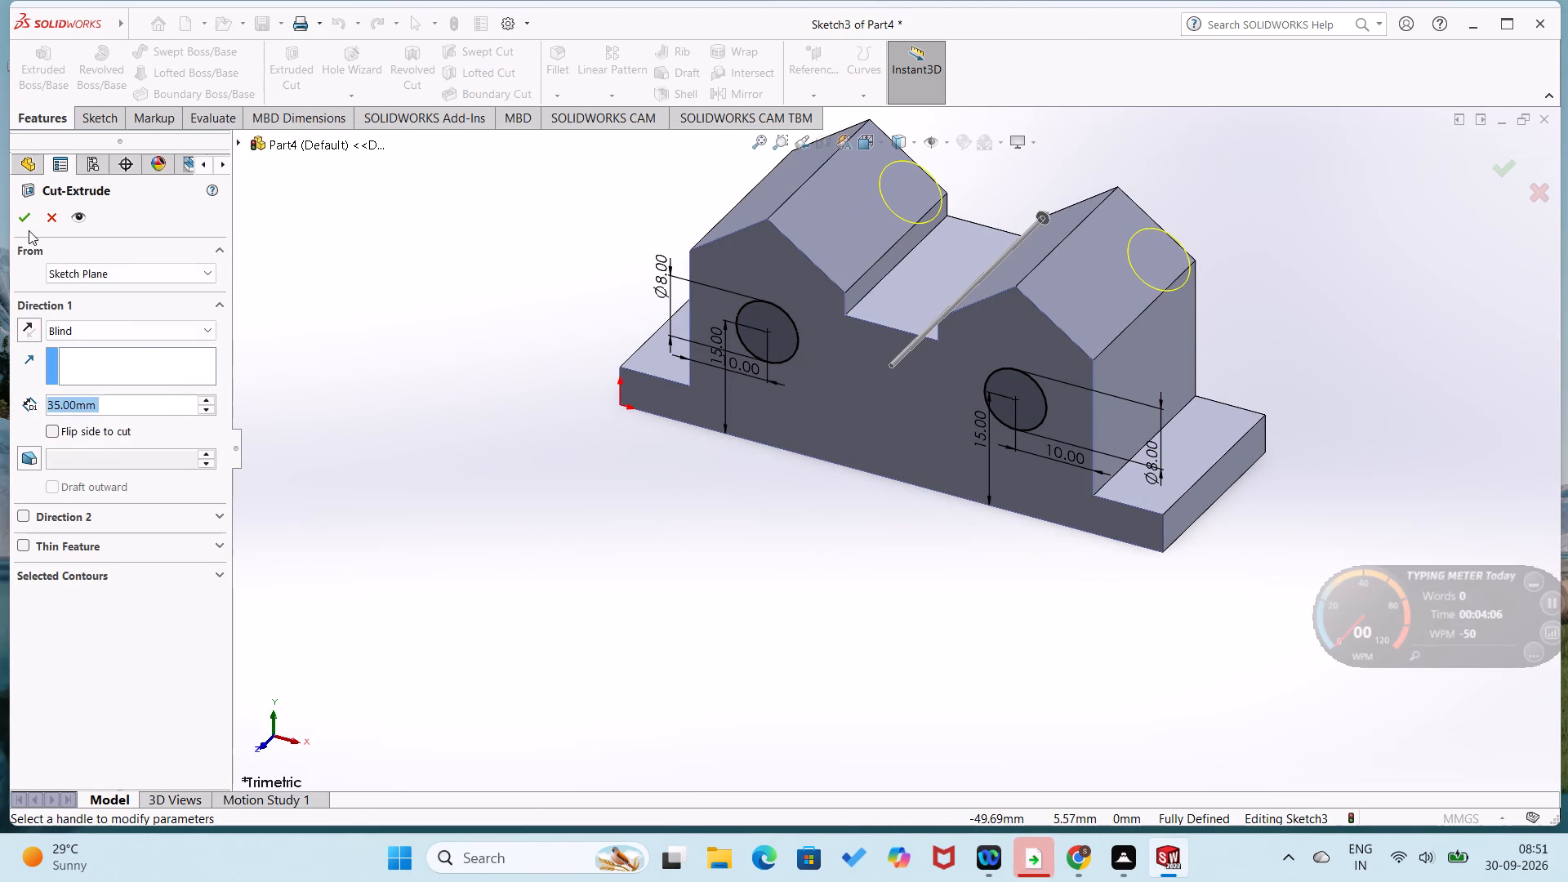
click(29, 222)
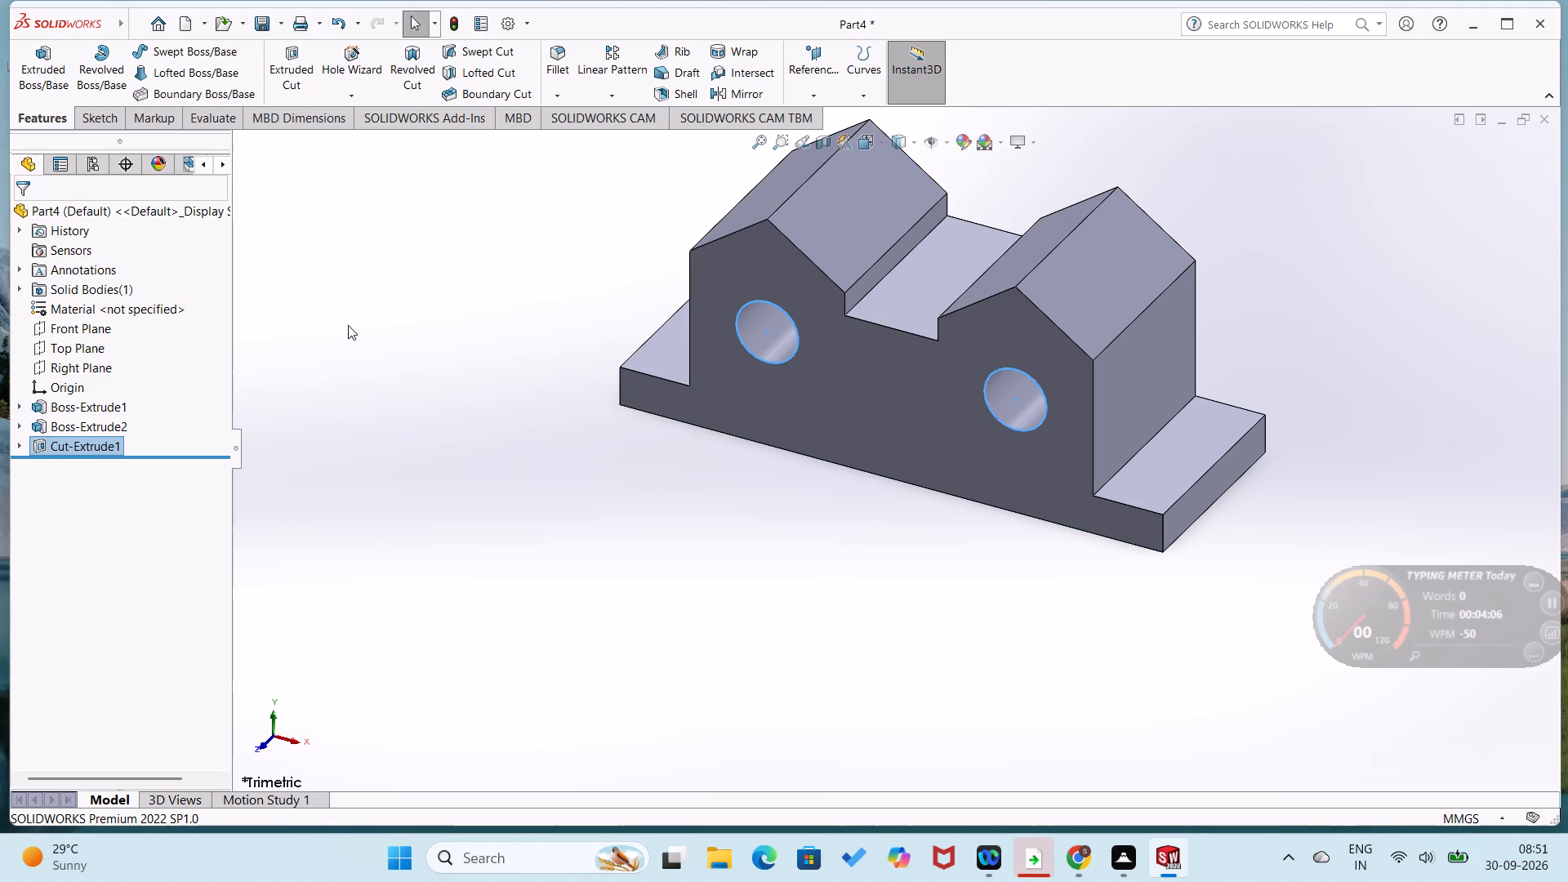
click(376, 327)
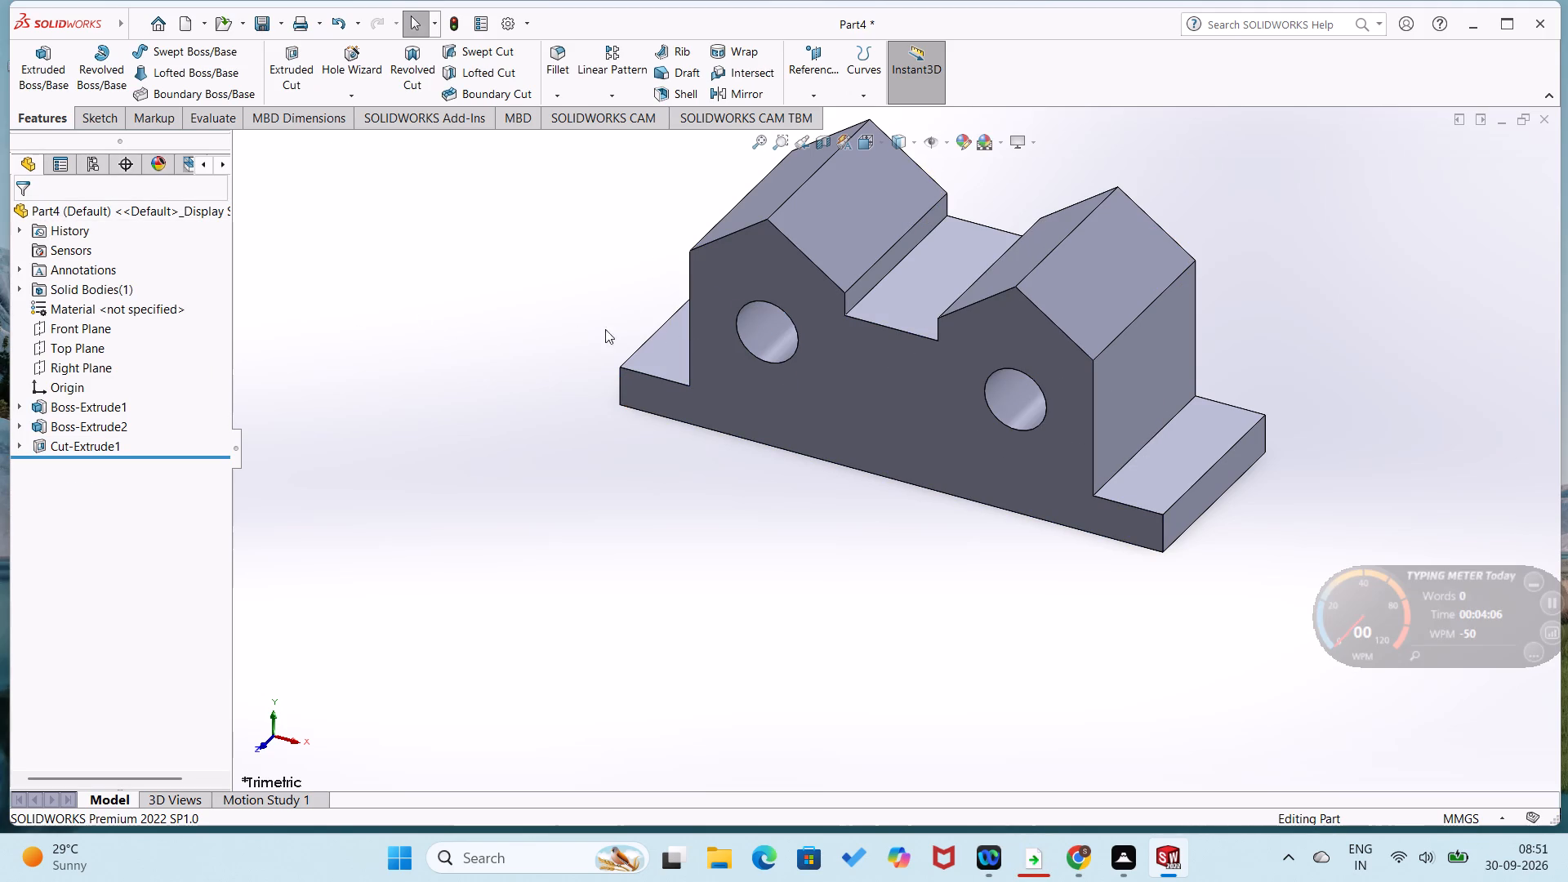
On the part's front face, sketch a closed line rectangle about 9 by 3.4 mm, standing on the base's bottom edge near the middle.
right_click(849, 432)
click(897, 410)
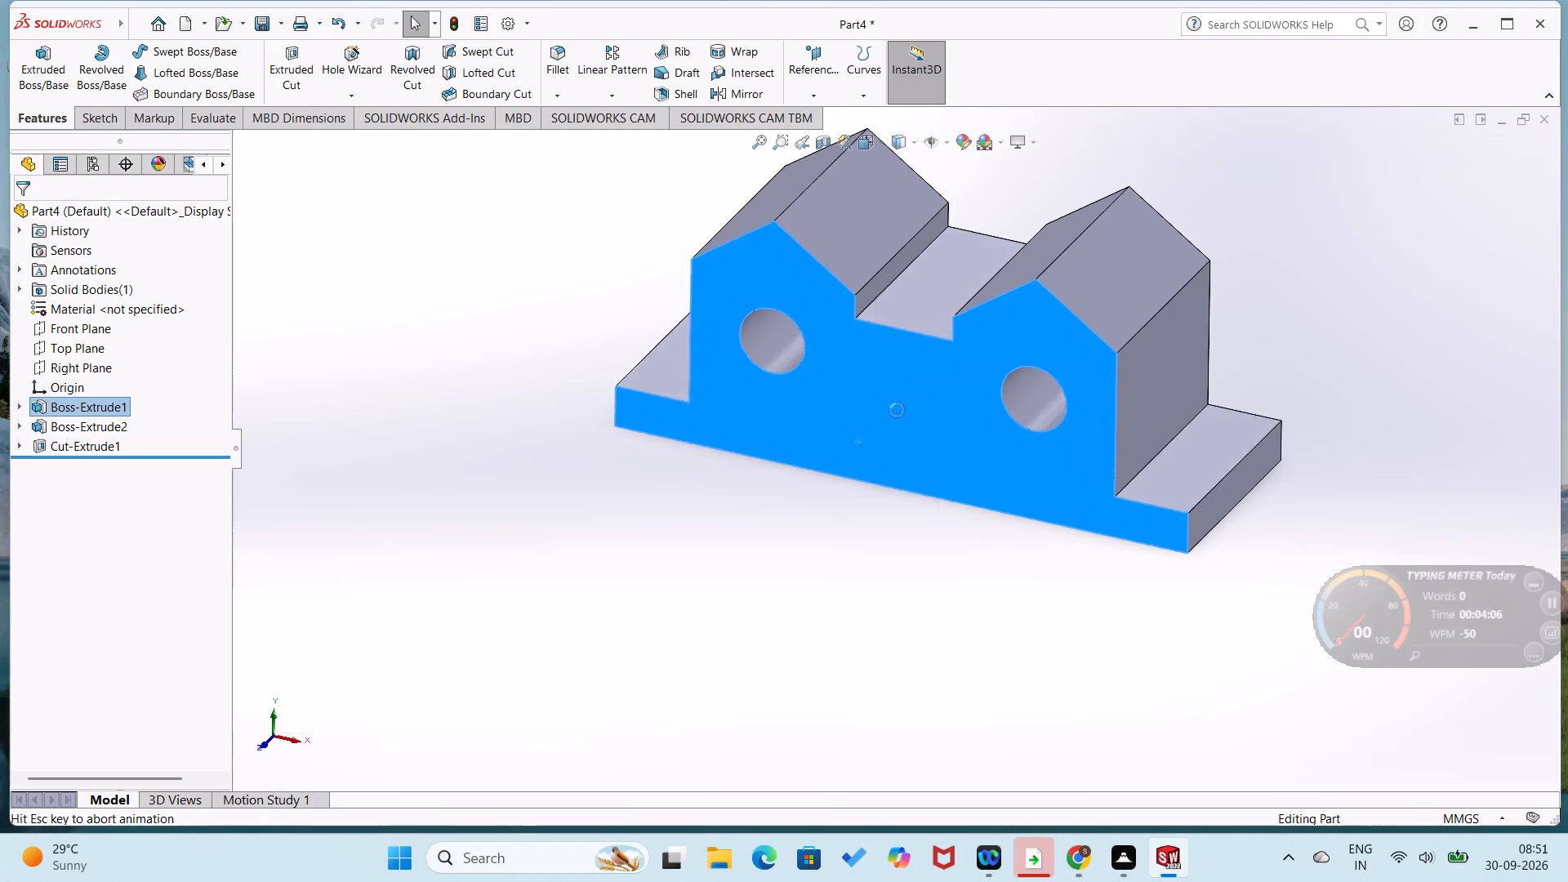
right_drag(917, 680, 799, 715)
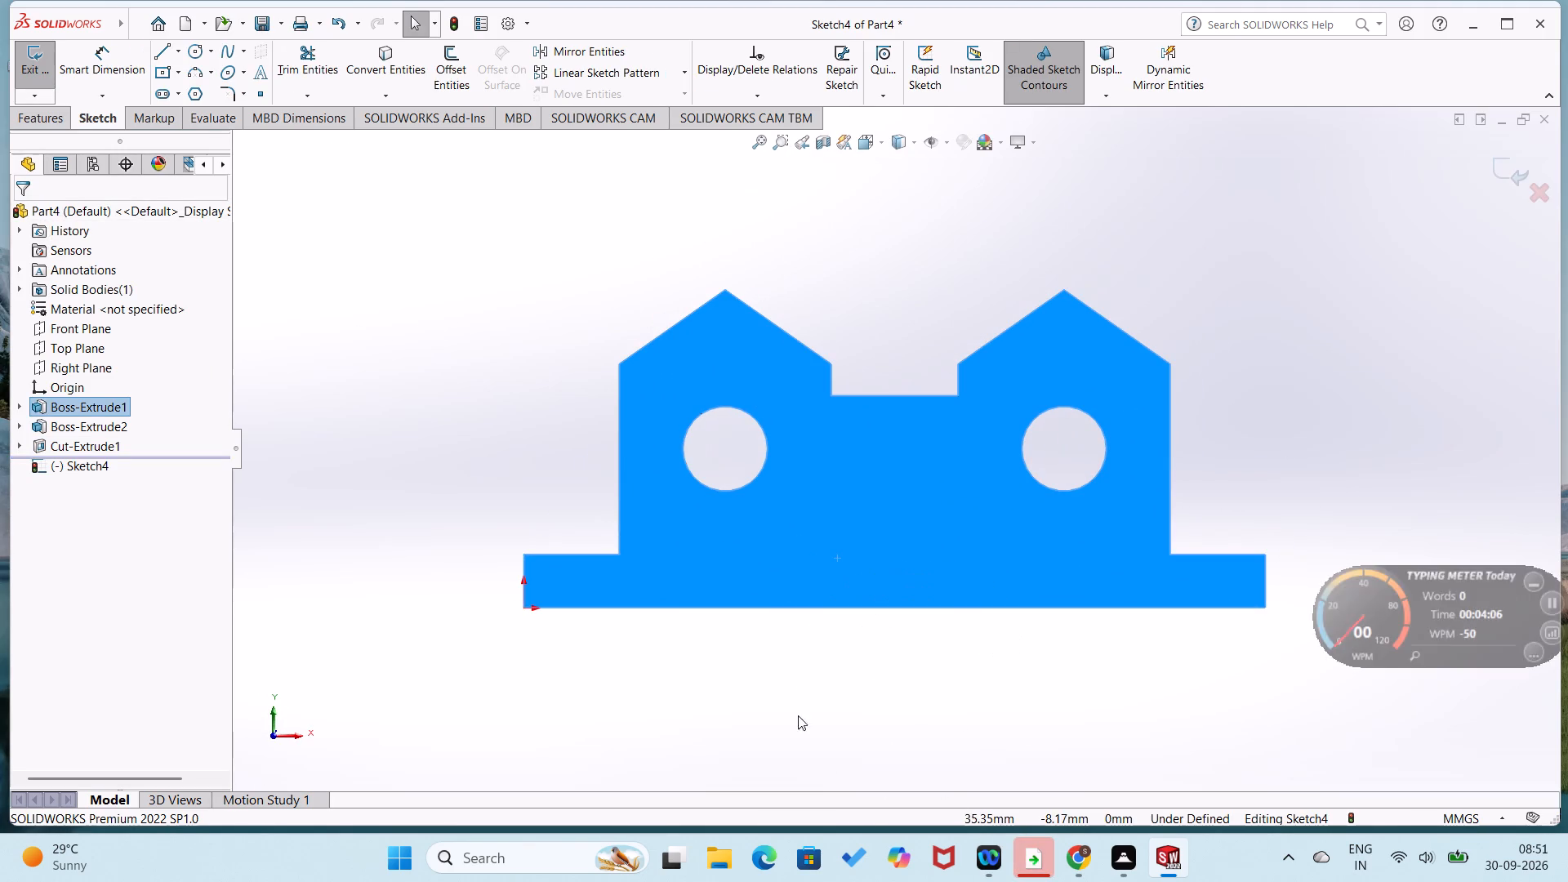
click(847, 608)
drag(844, 572, 857, 575)
click(942, 573)
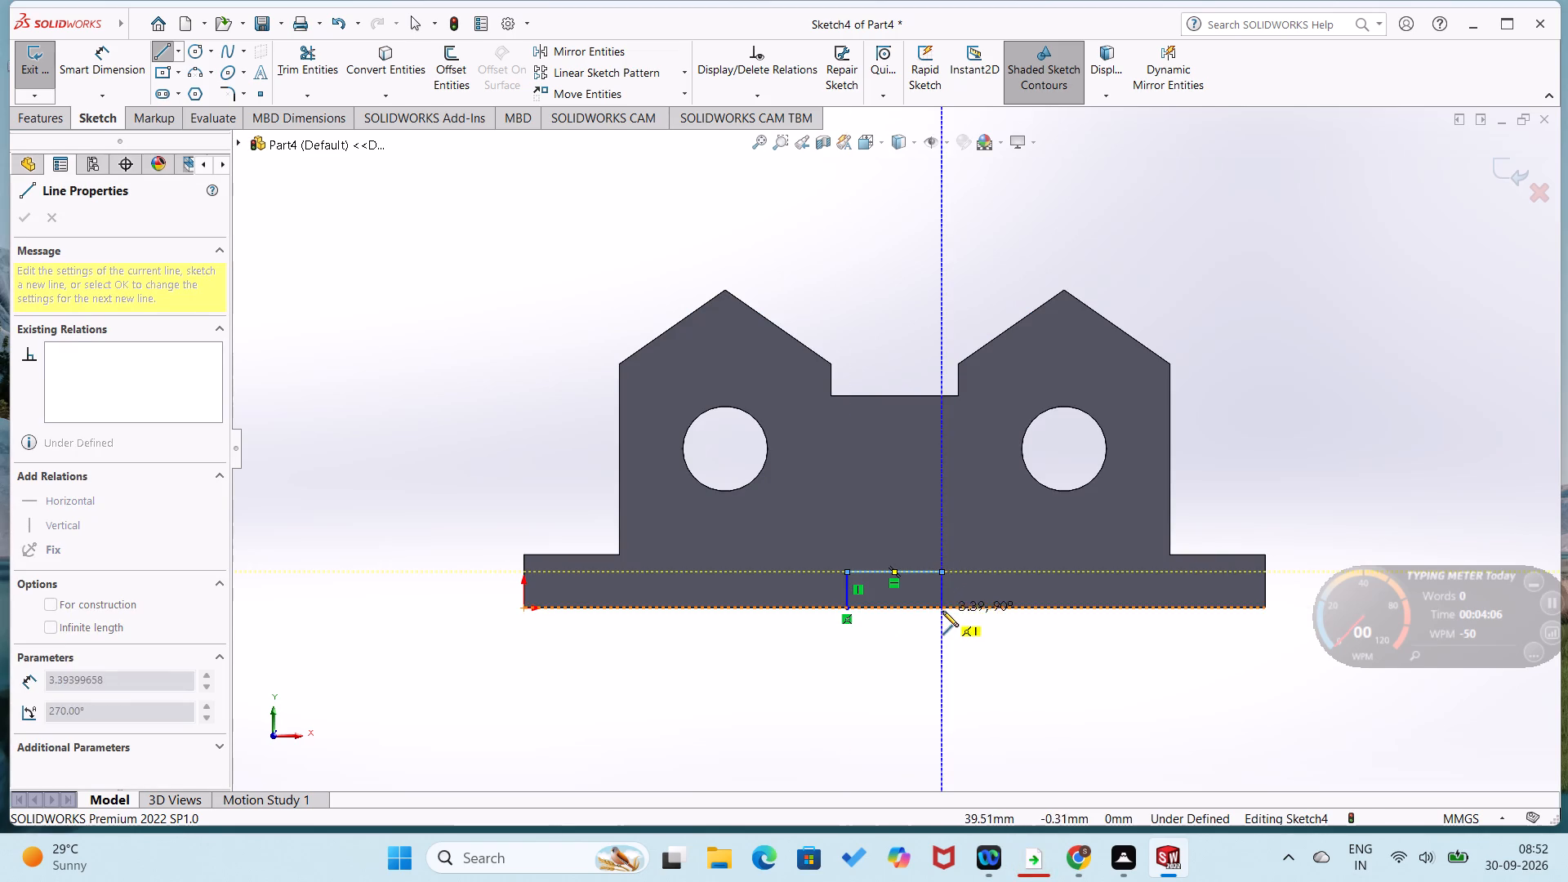
click(941, 609)
click(847, 608)
Dimension the bottom-edge rectangle at 10 mm wide and 3 mm high.
right_drag(842, 704, 866, 564)
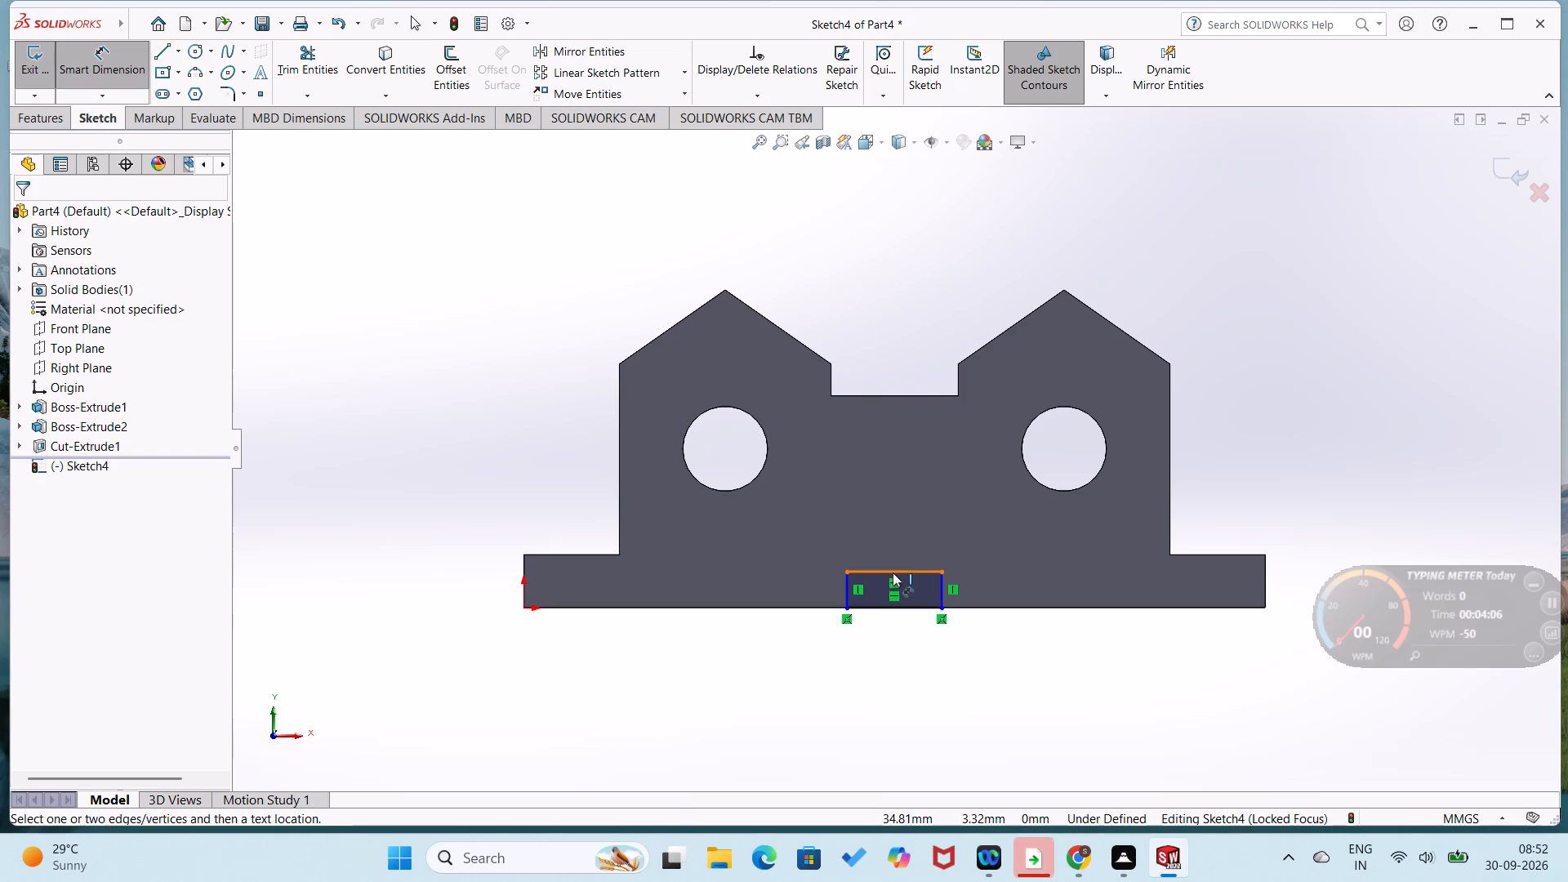
click(893, 572)
click(899, 551)
text(10)
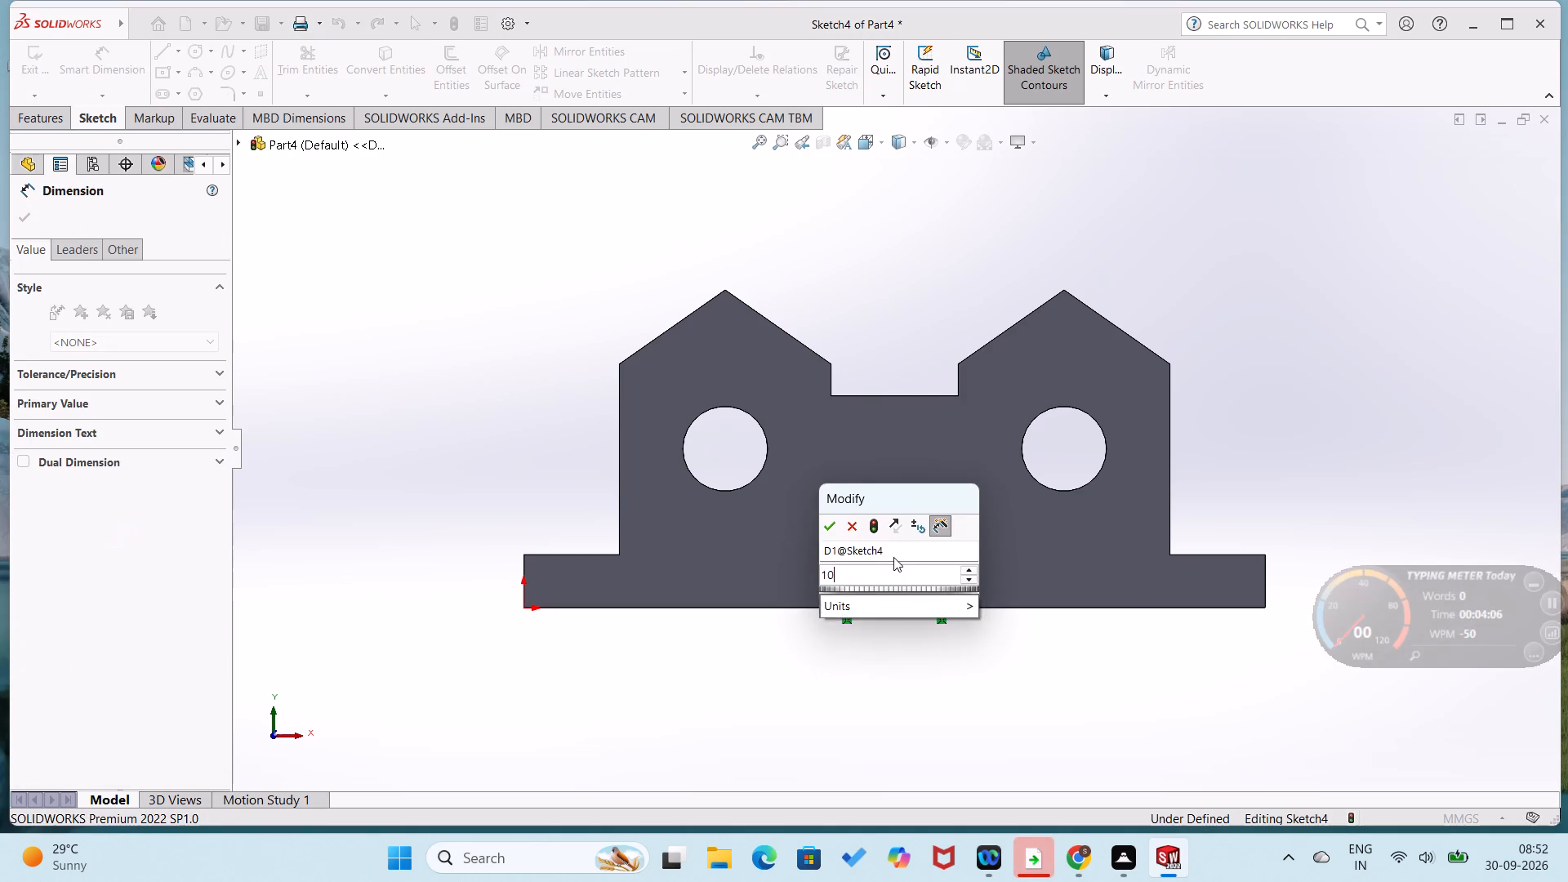
key(Return)
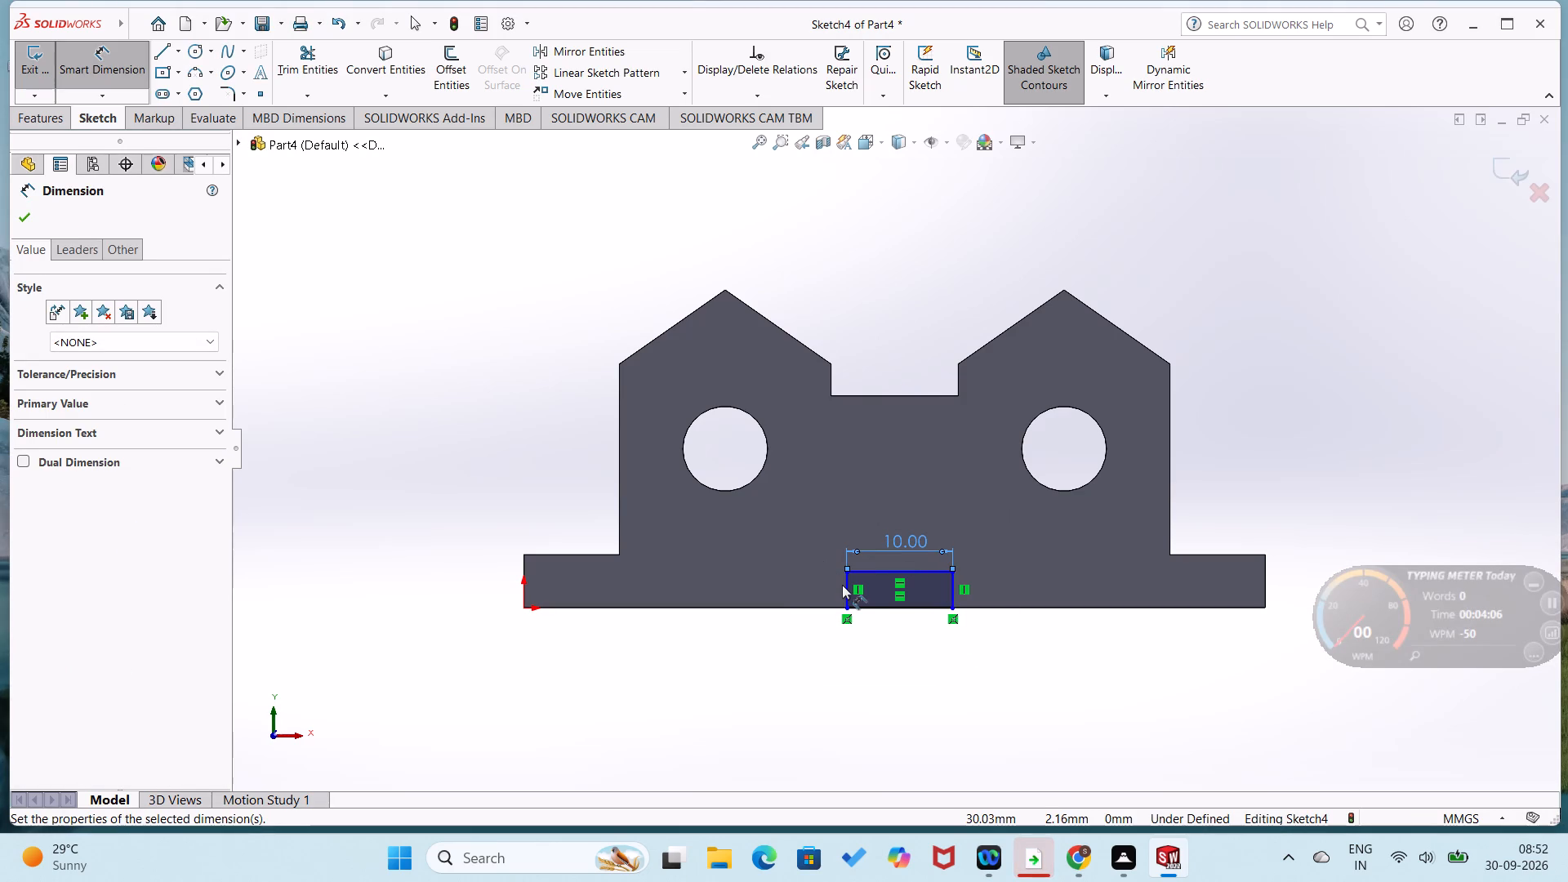
click(846, 592)
click(813, 584)
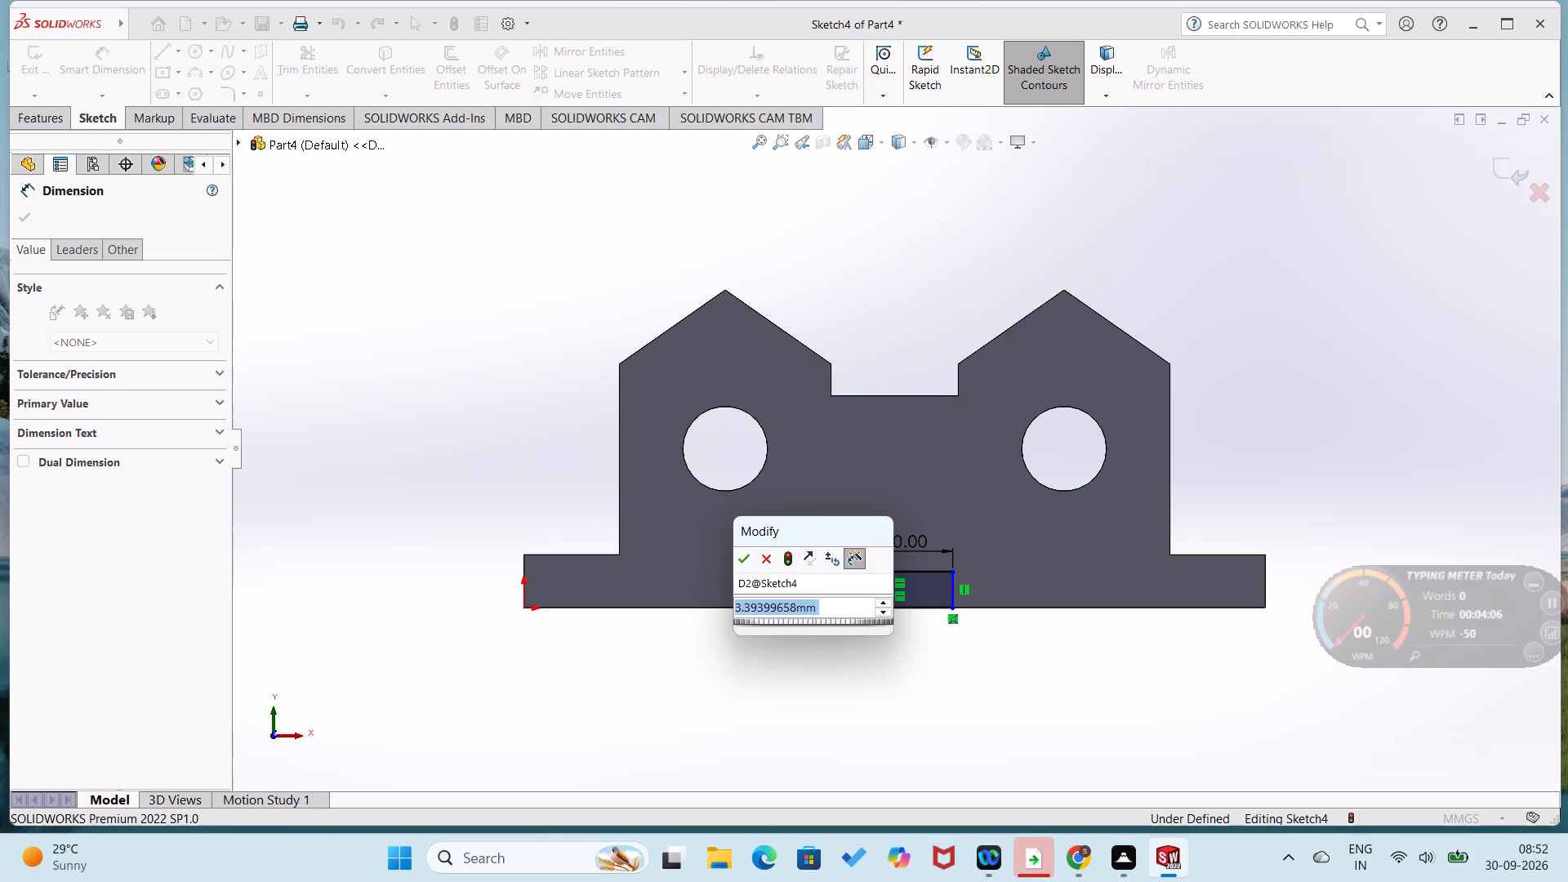
key(3)
key(Return)
click(845, 654)
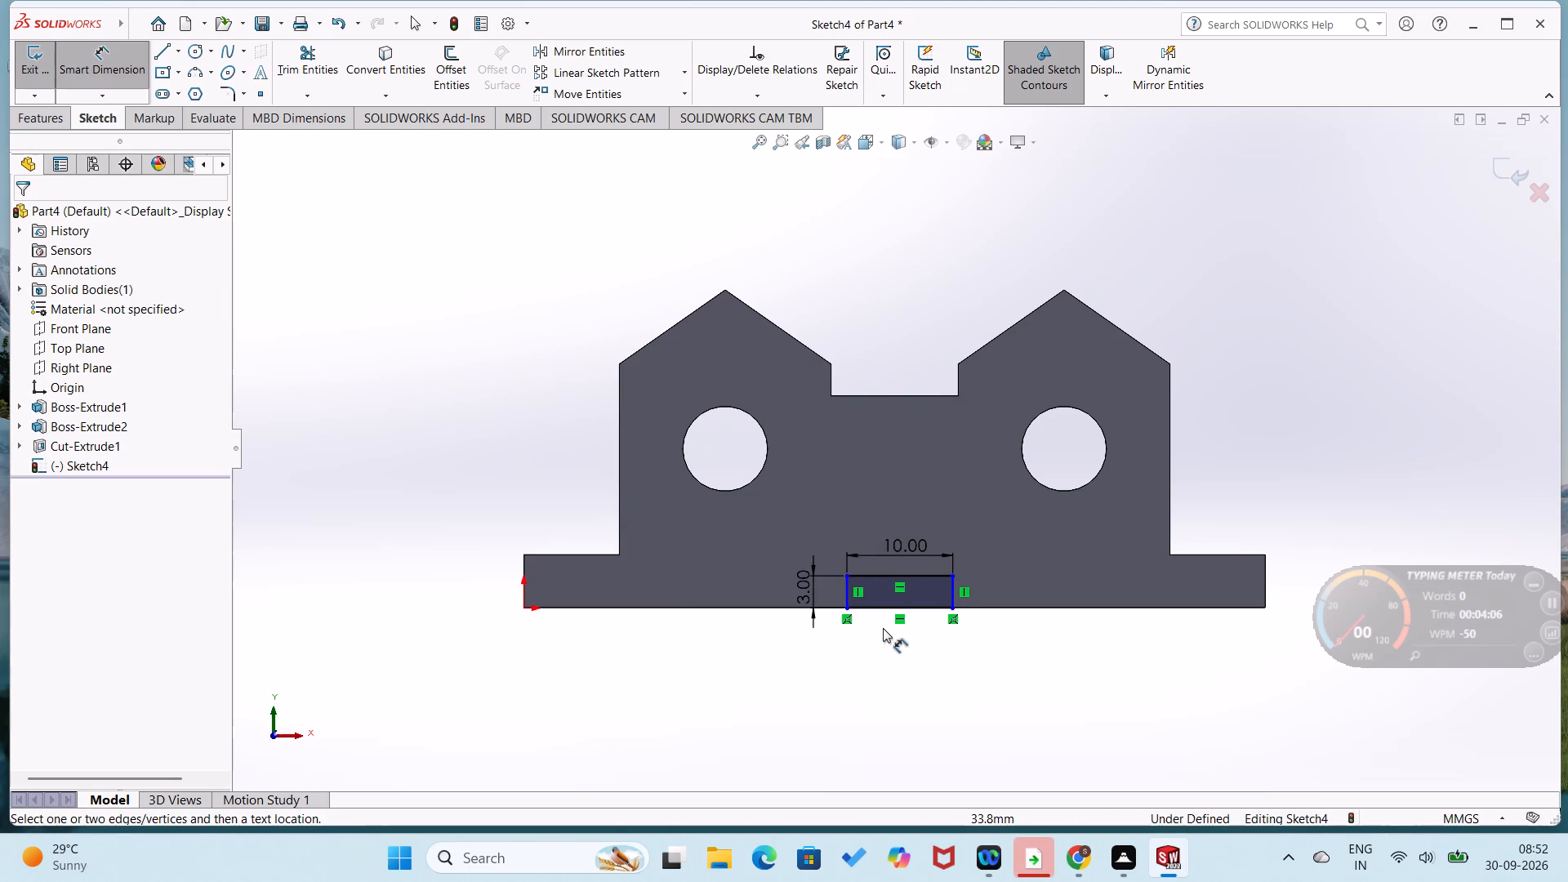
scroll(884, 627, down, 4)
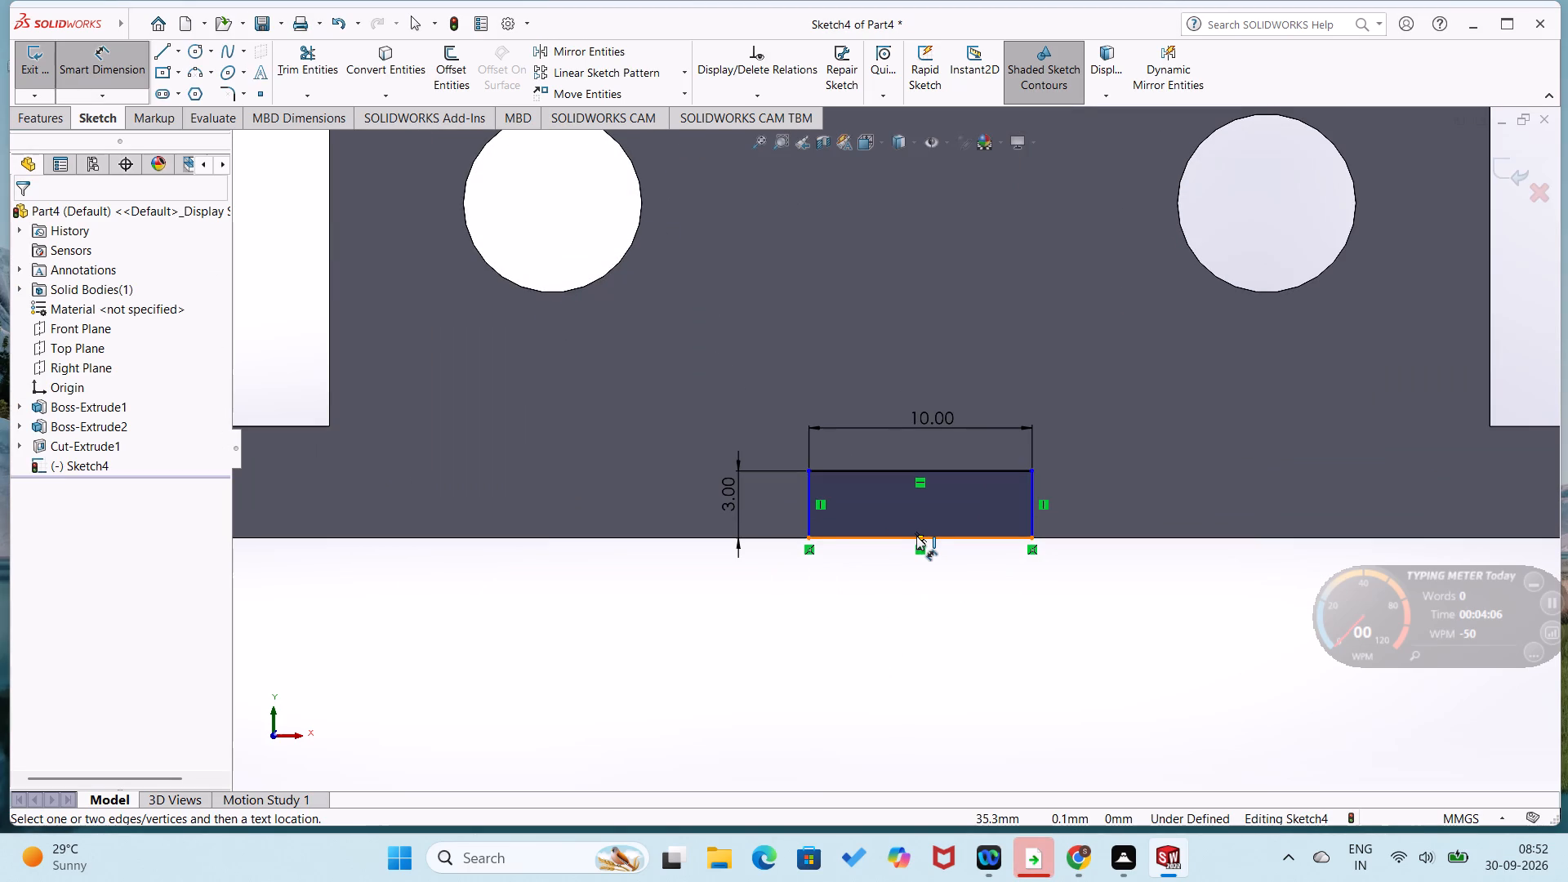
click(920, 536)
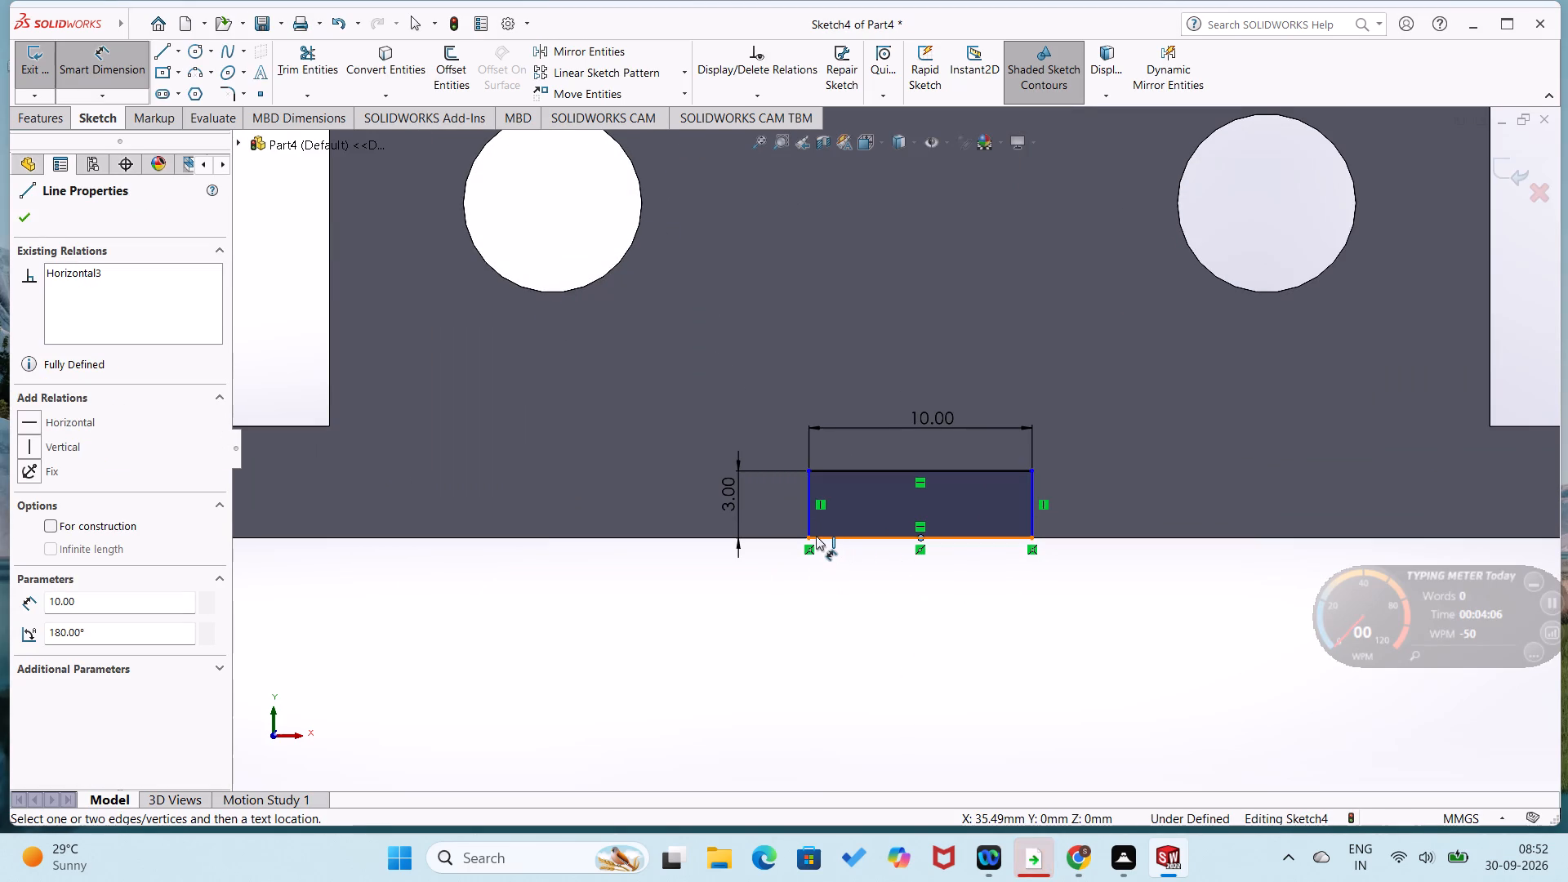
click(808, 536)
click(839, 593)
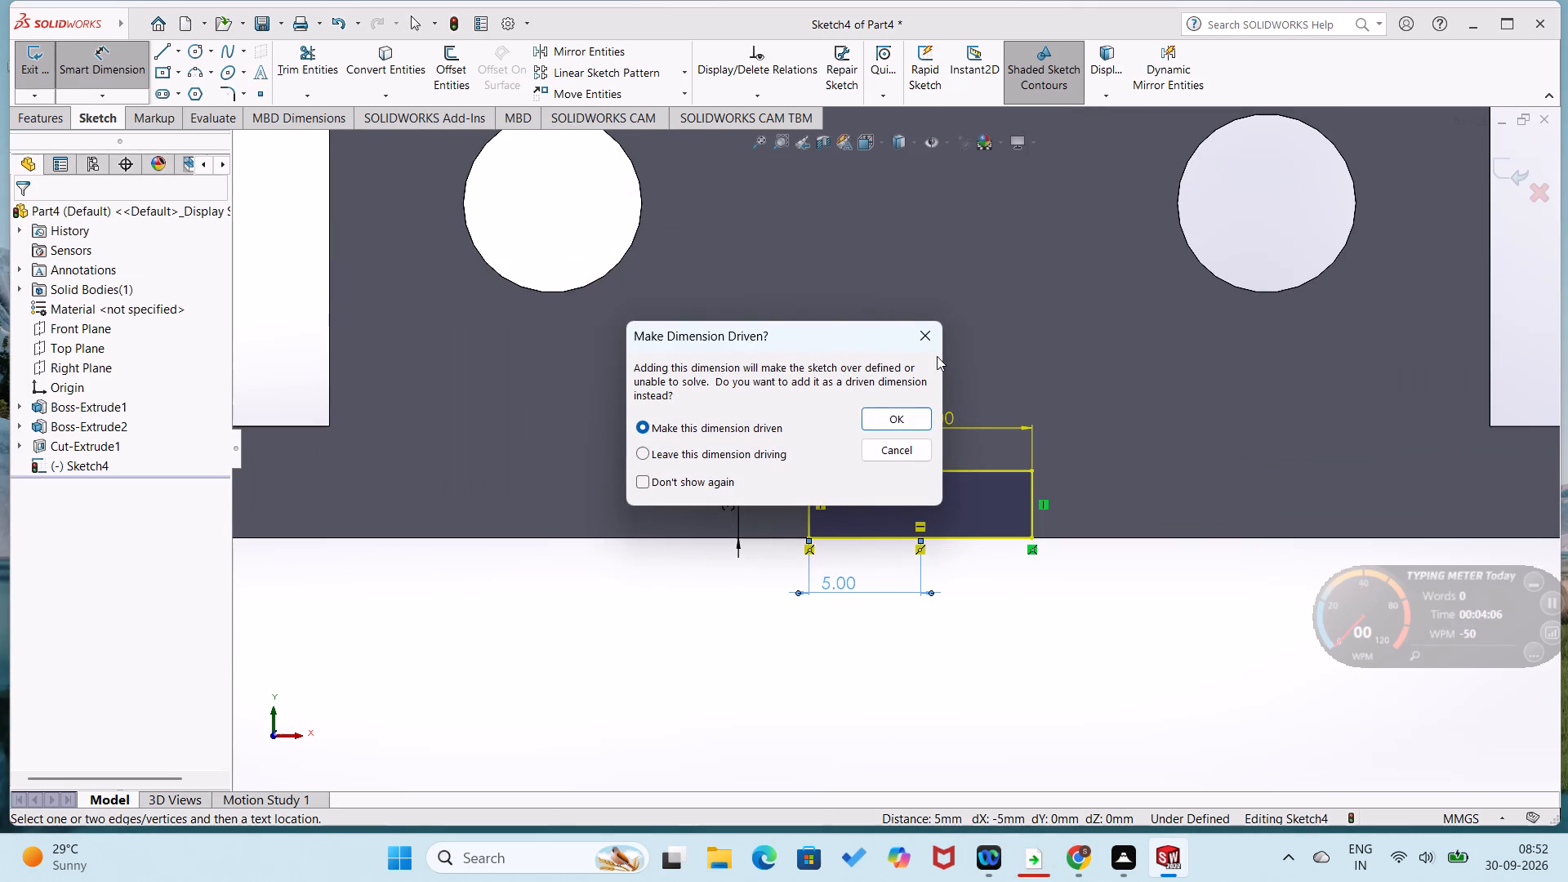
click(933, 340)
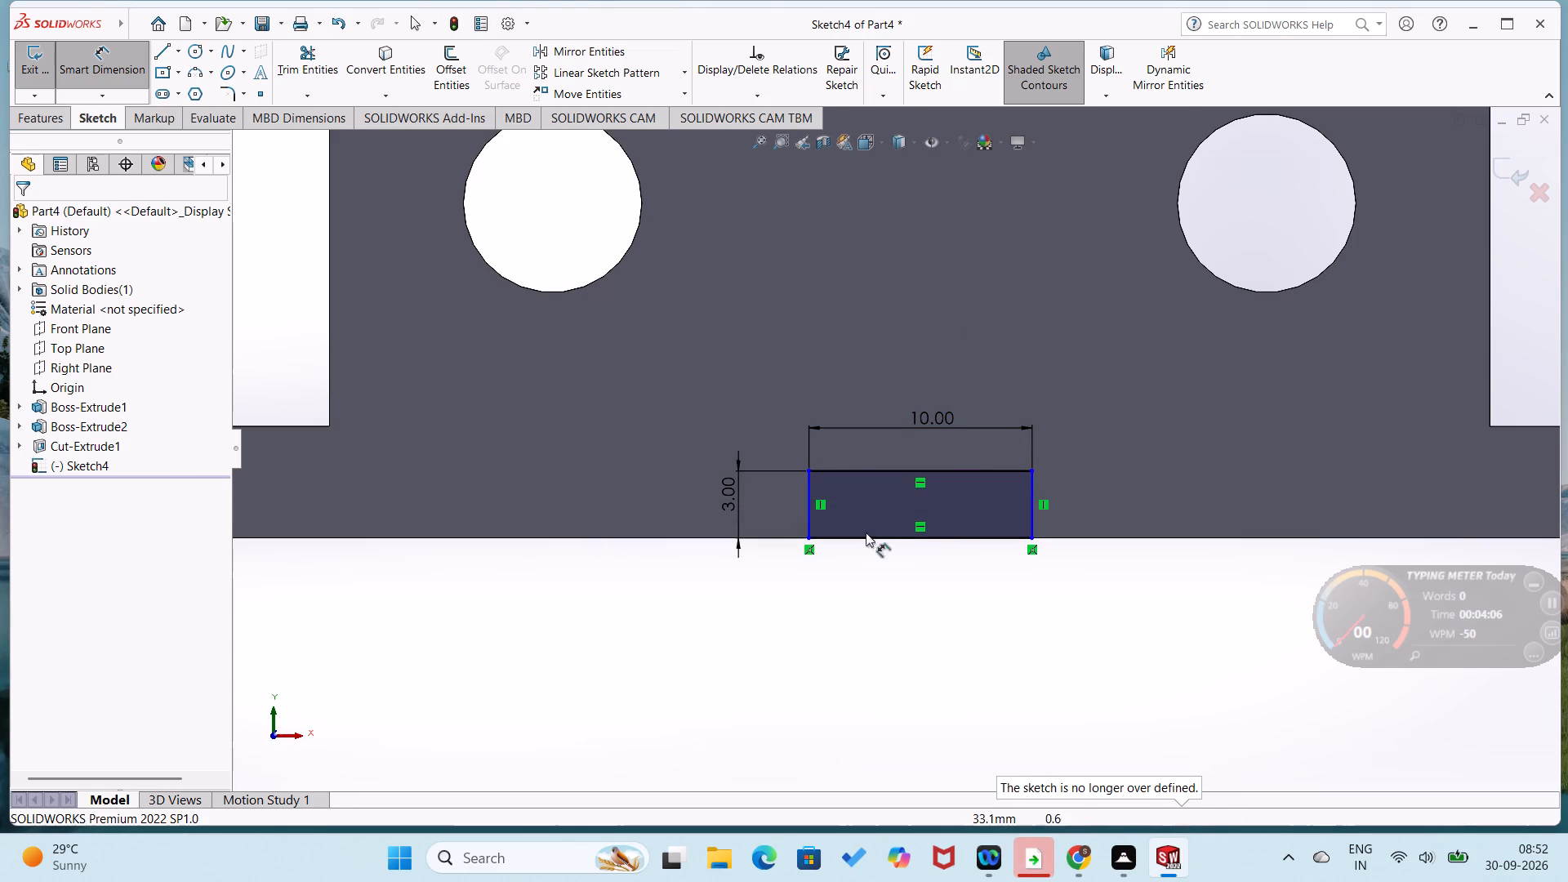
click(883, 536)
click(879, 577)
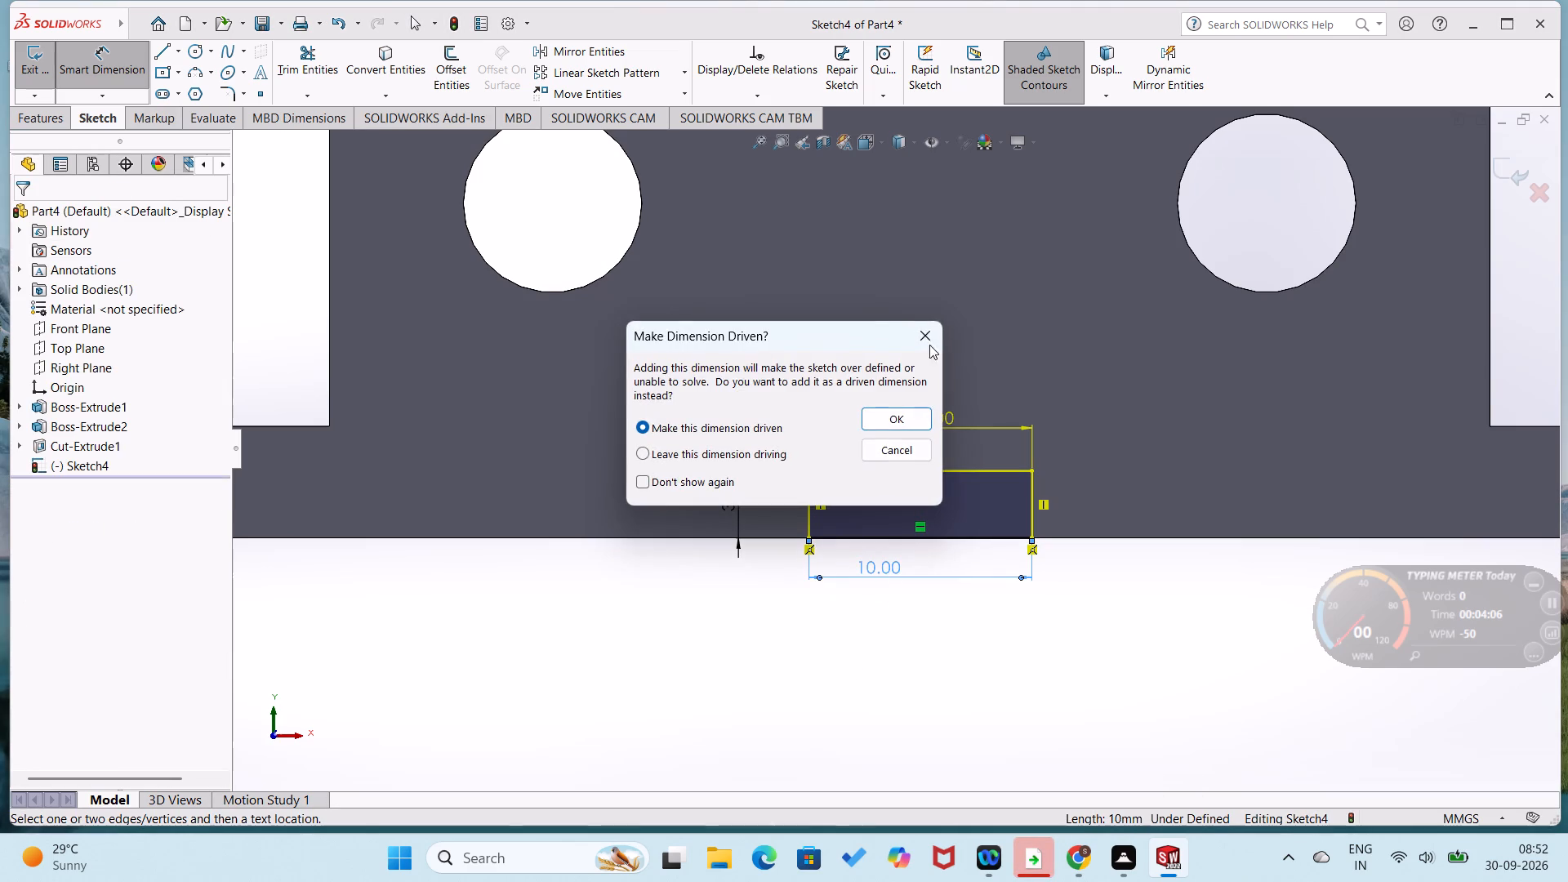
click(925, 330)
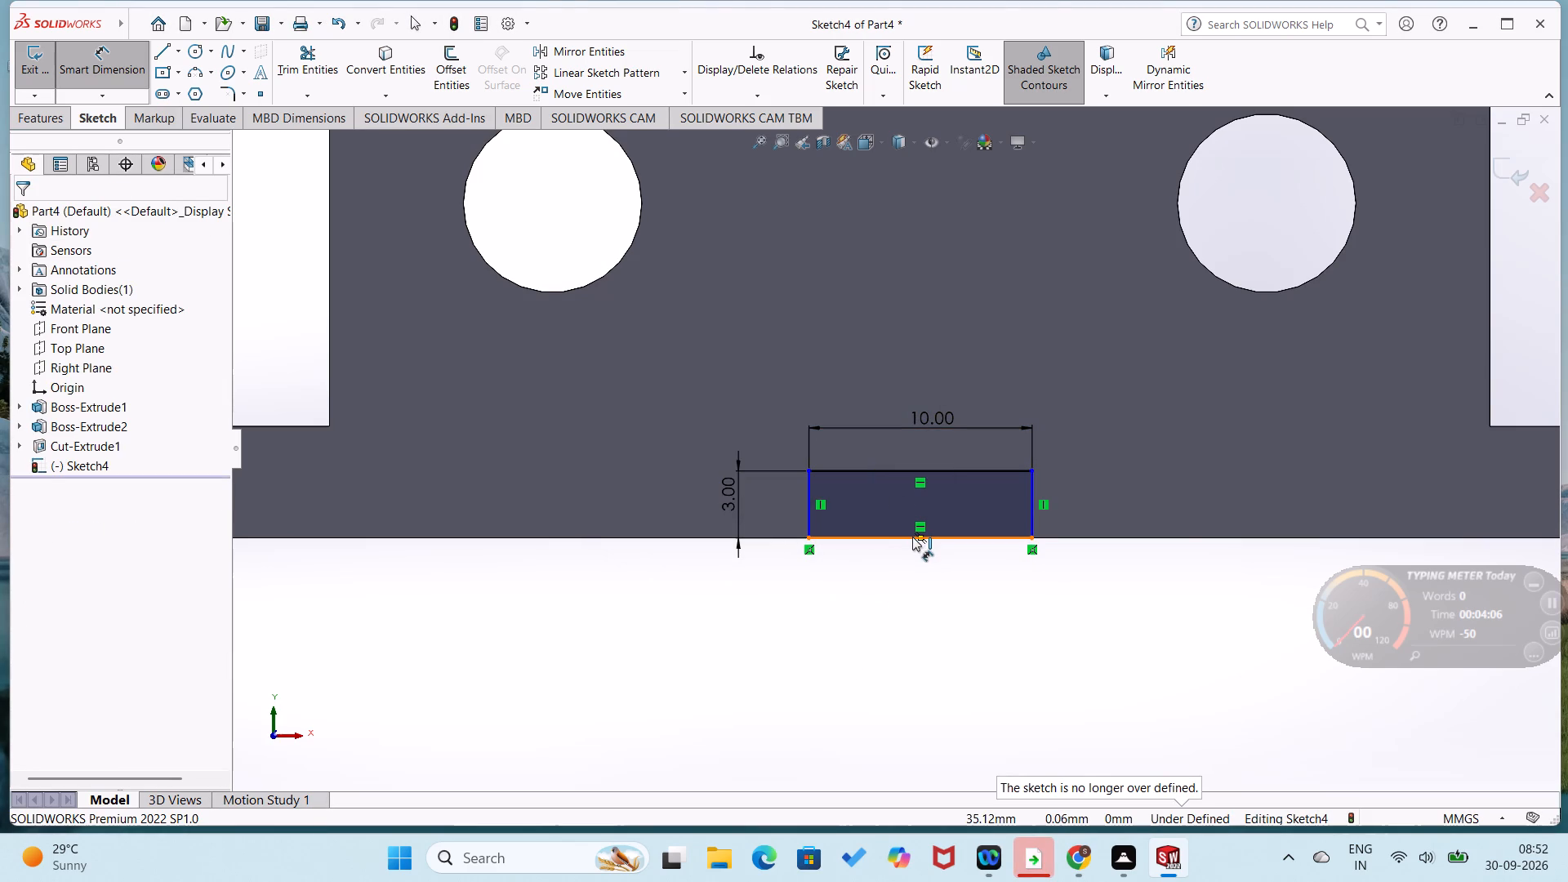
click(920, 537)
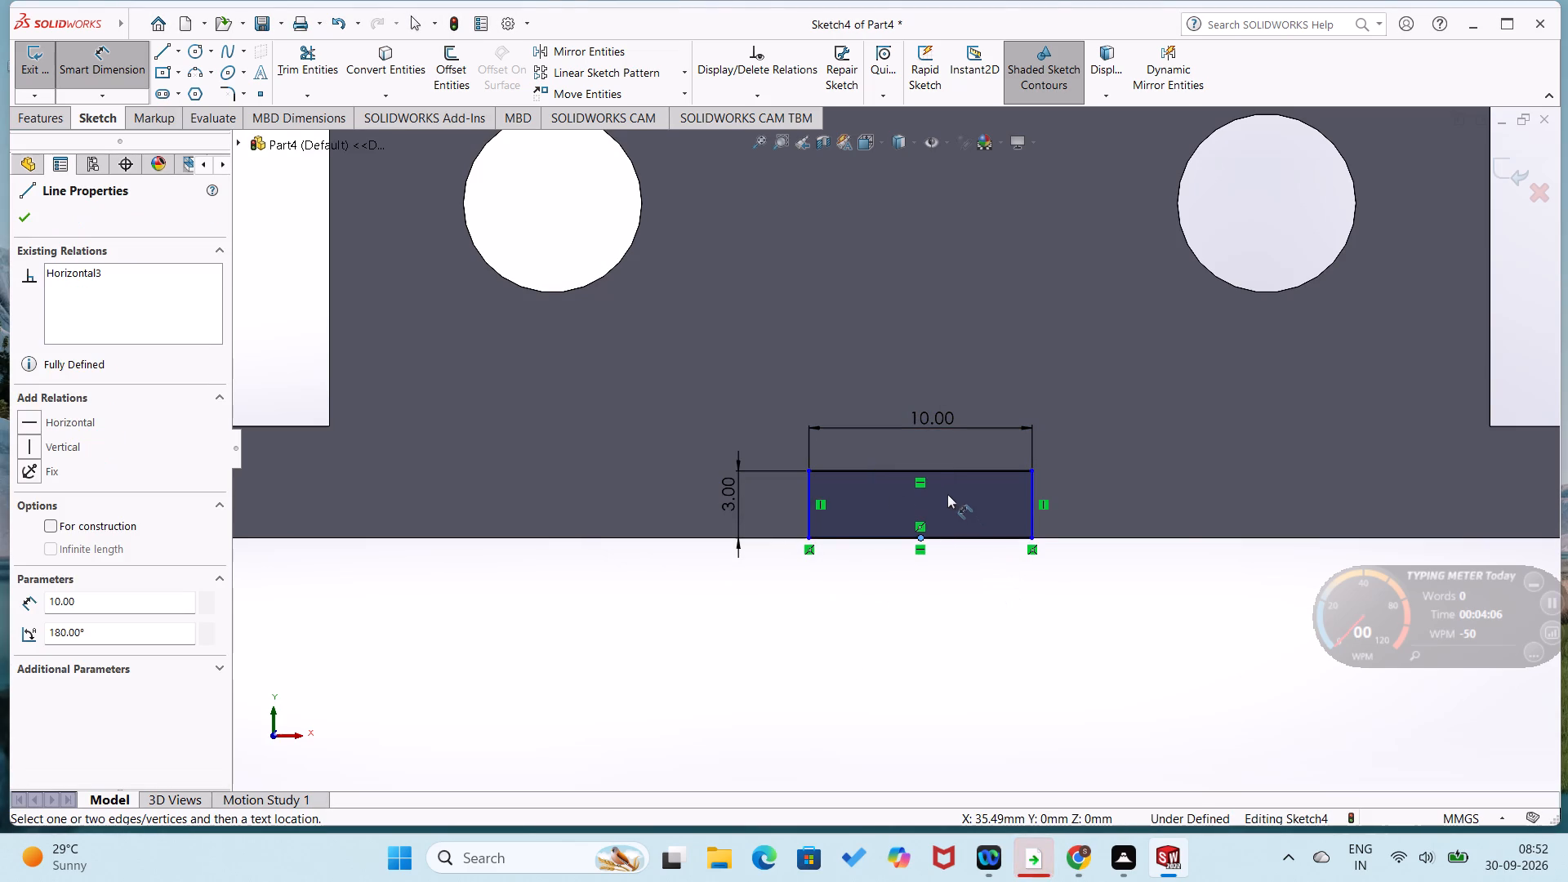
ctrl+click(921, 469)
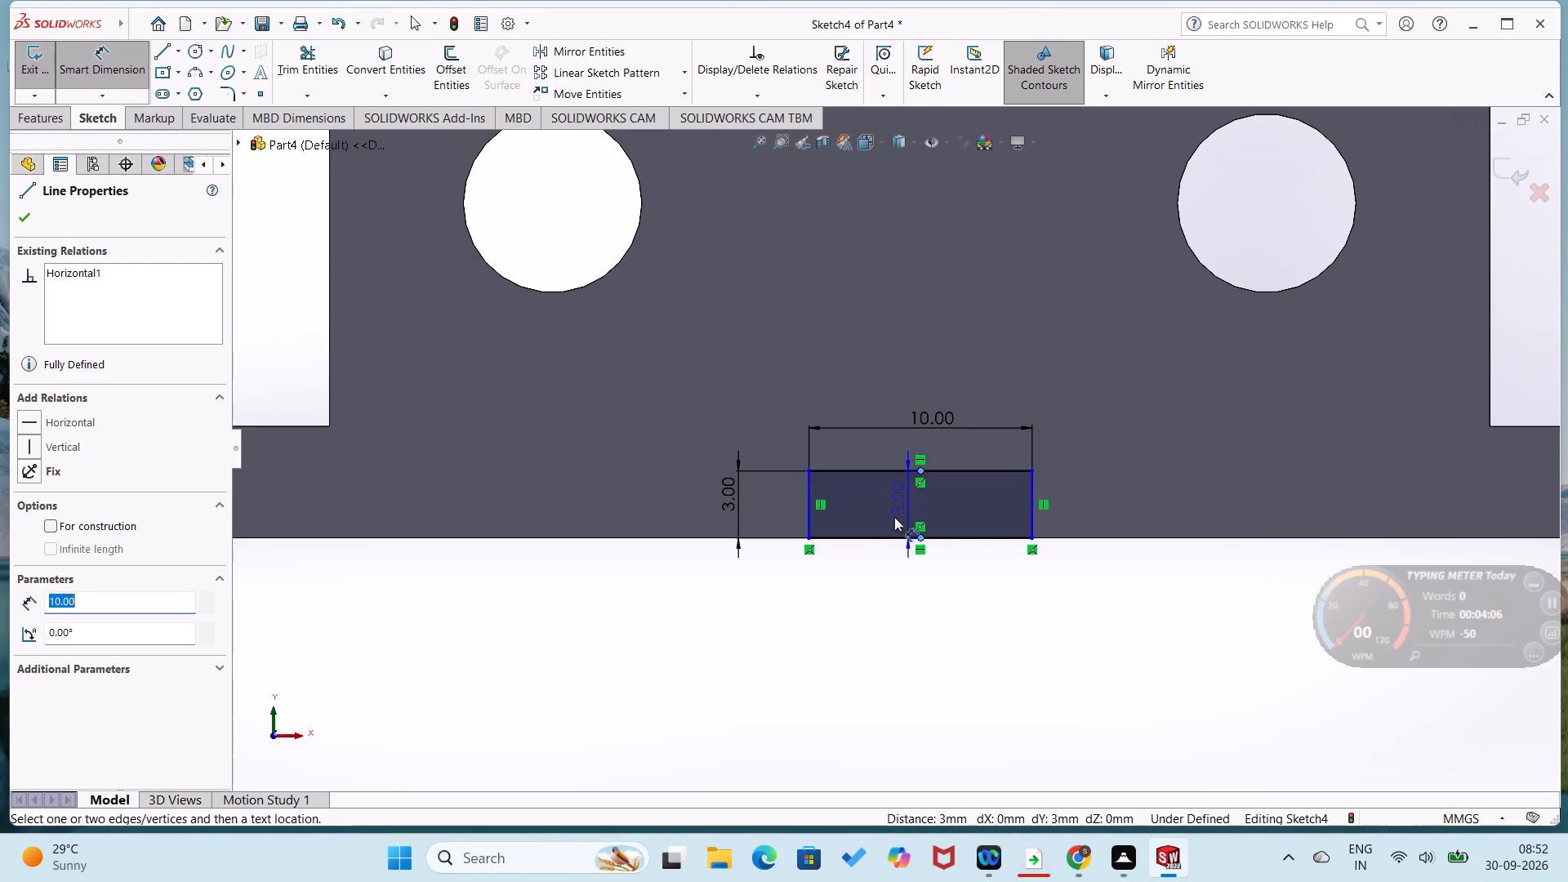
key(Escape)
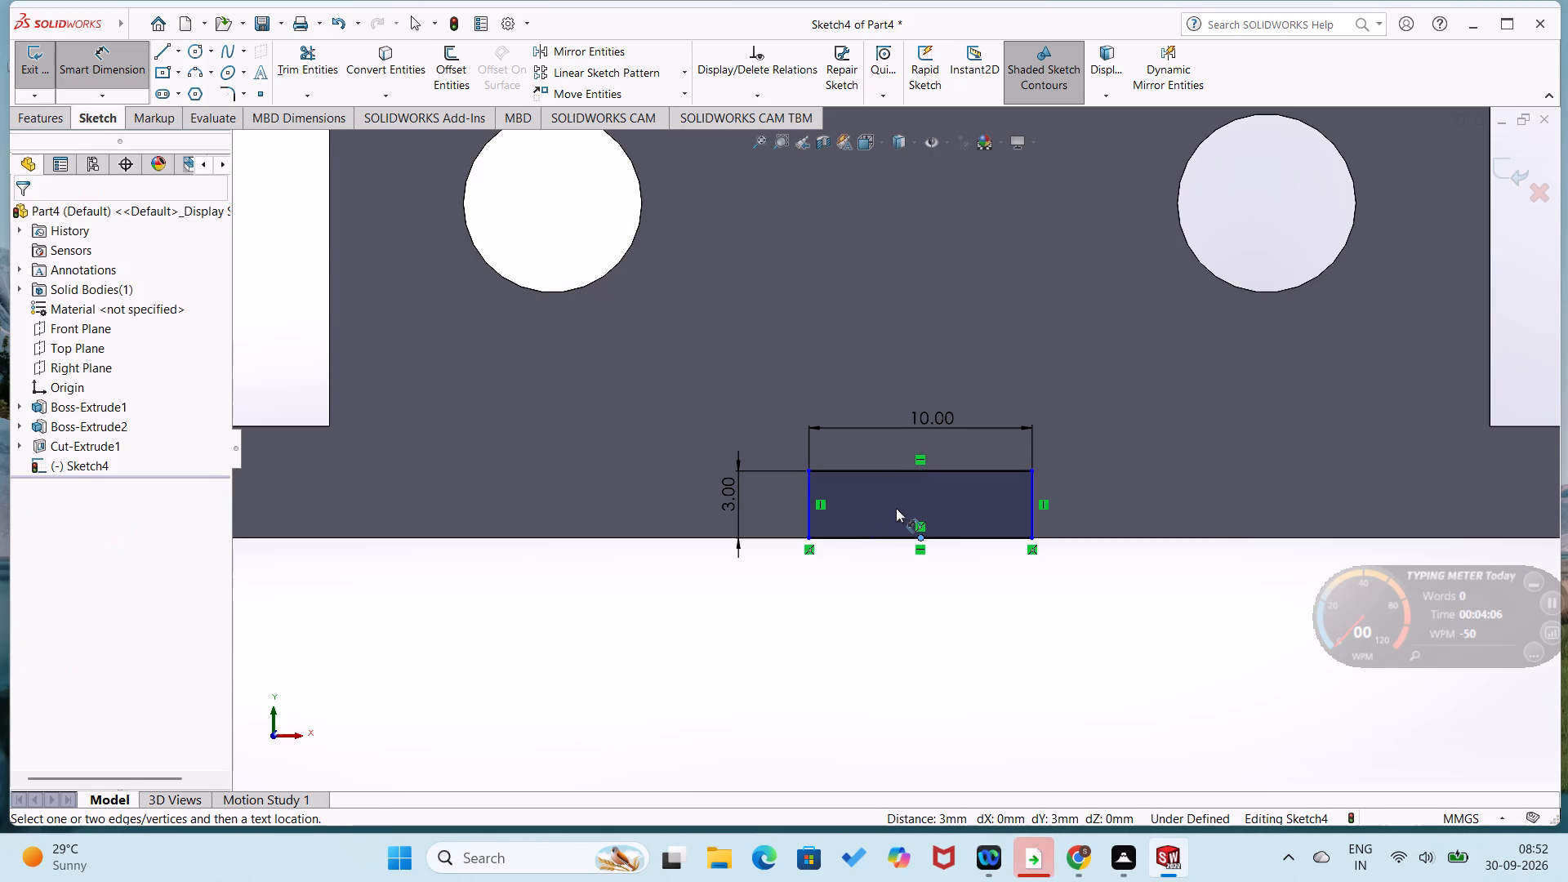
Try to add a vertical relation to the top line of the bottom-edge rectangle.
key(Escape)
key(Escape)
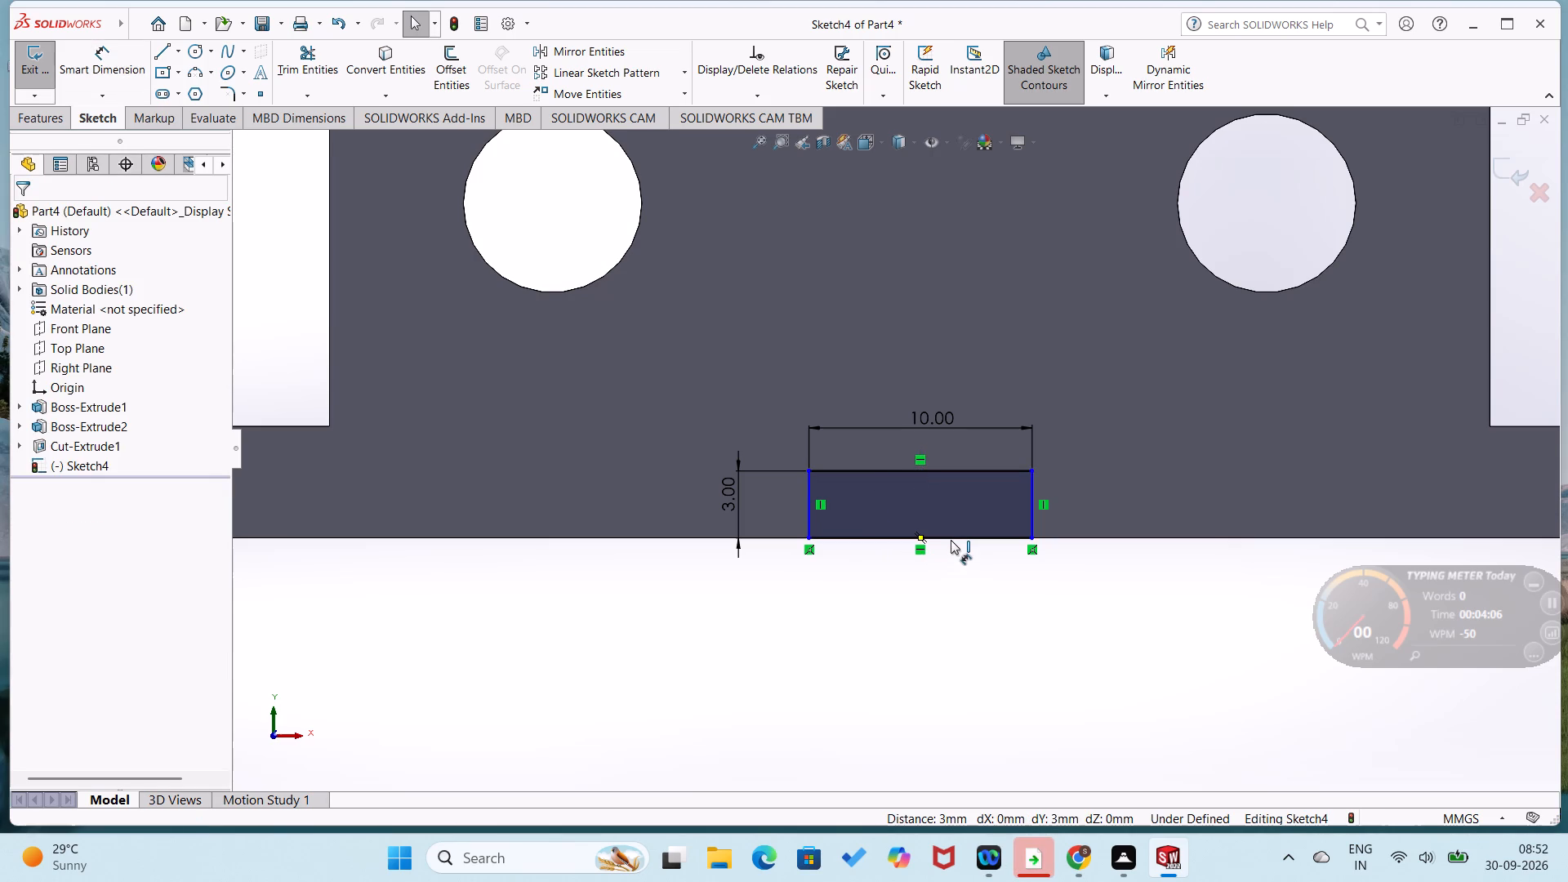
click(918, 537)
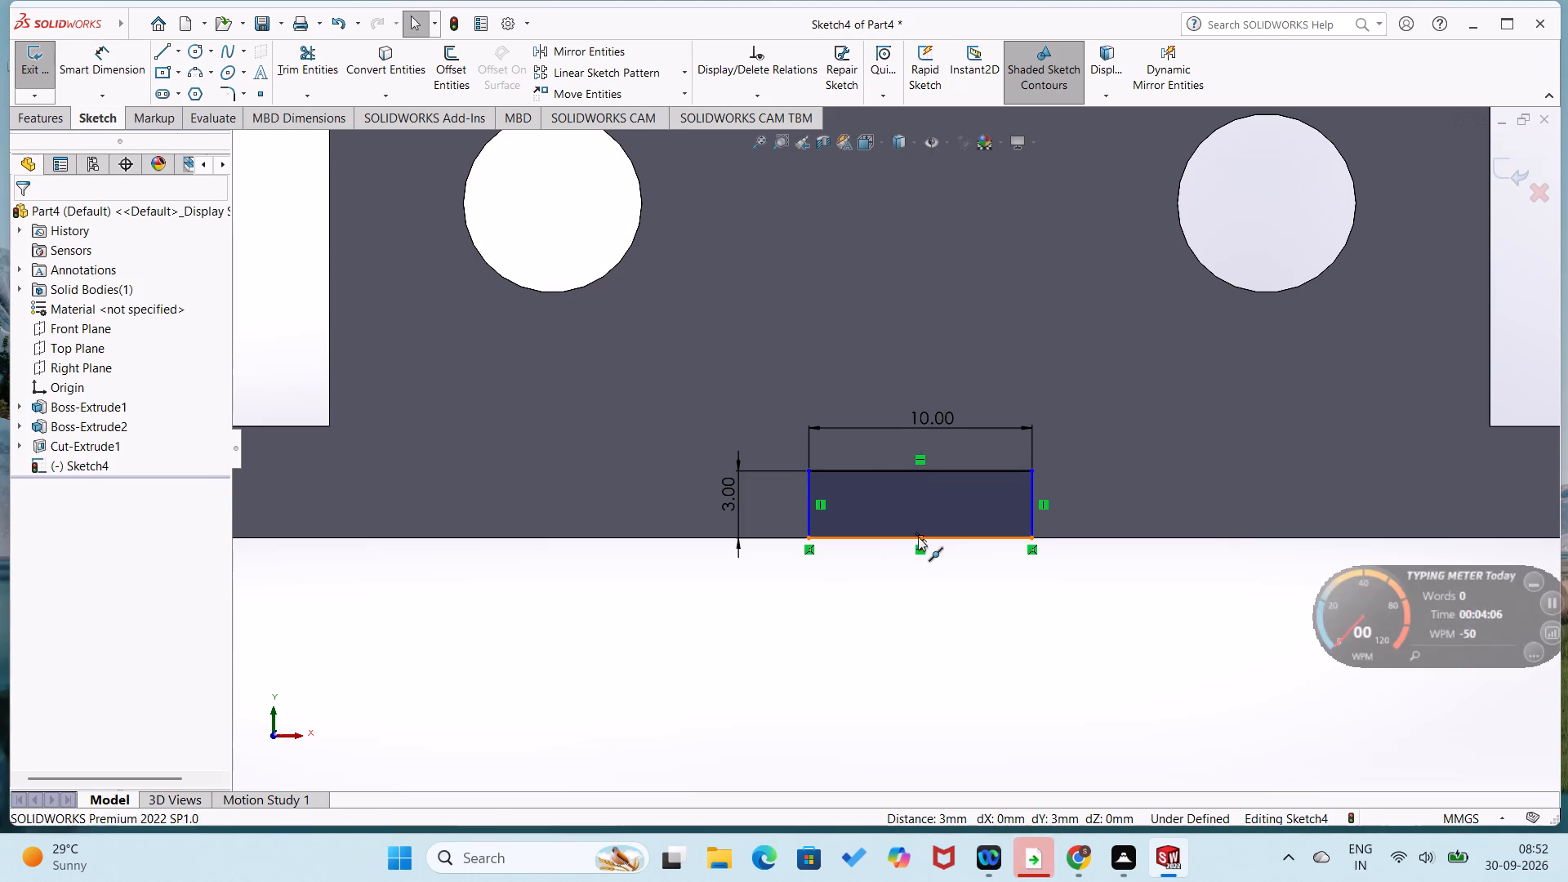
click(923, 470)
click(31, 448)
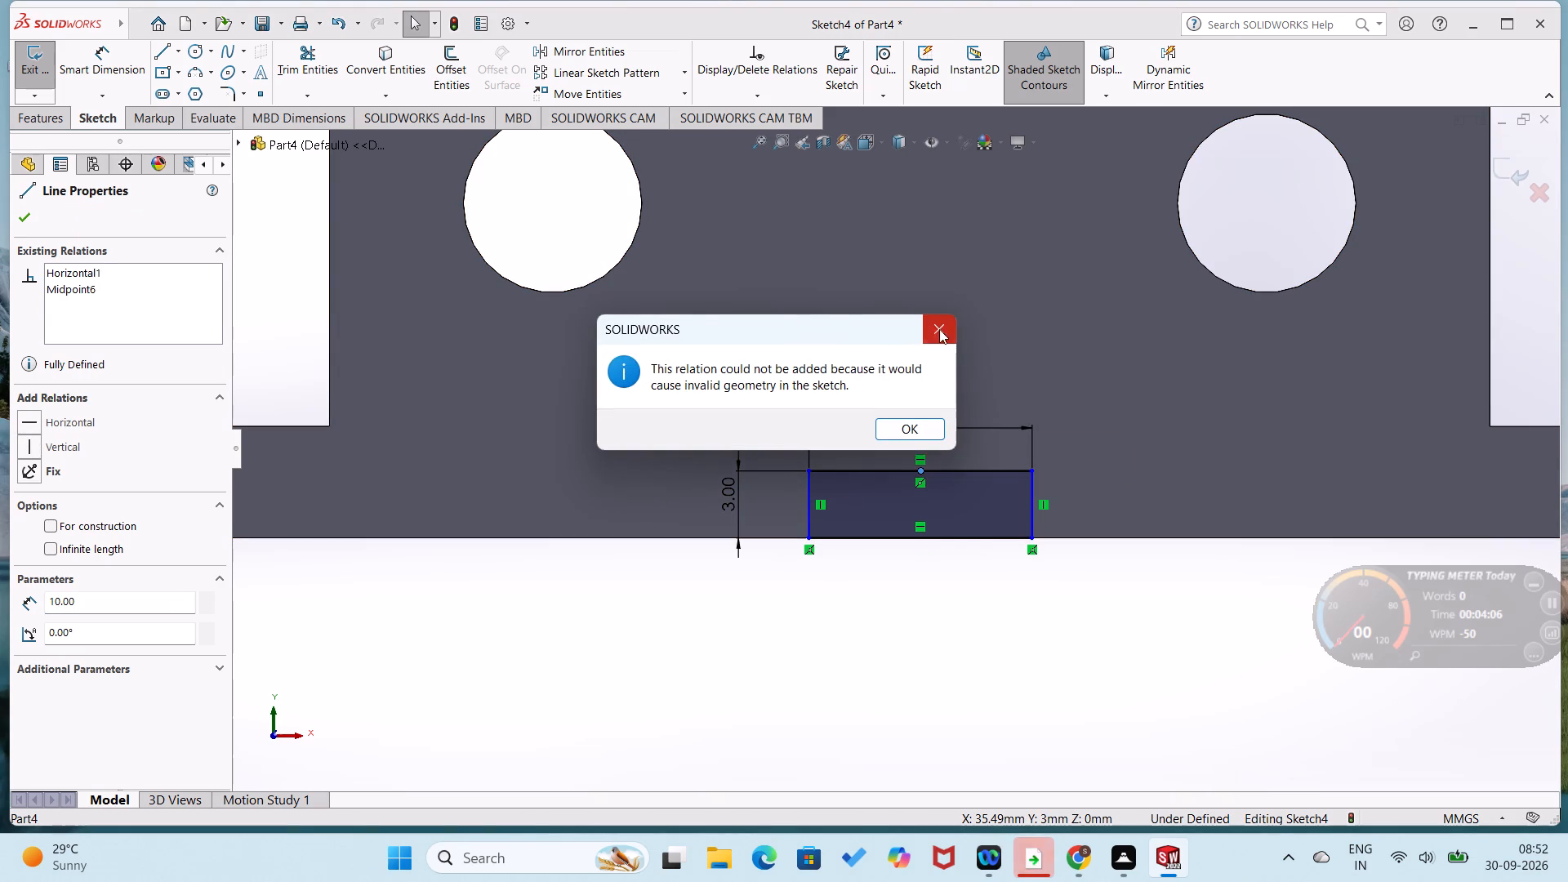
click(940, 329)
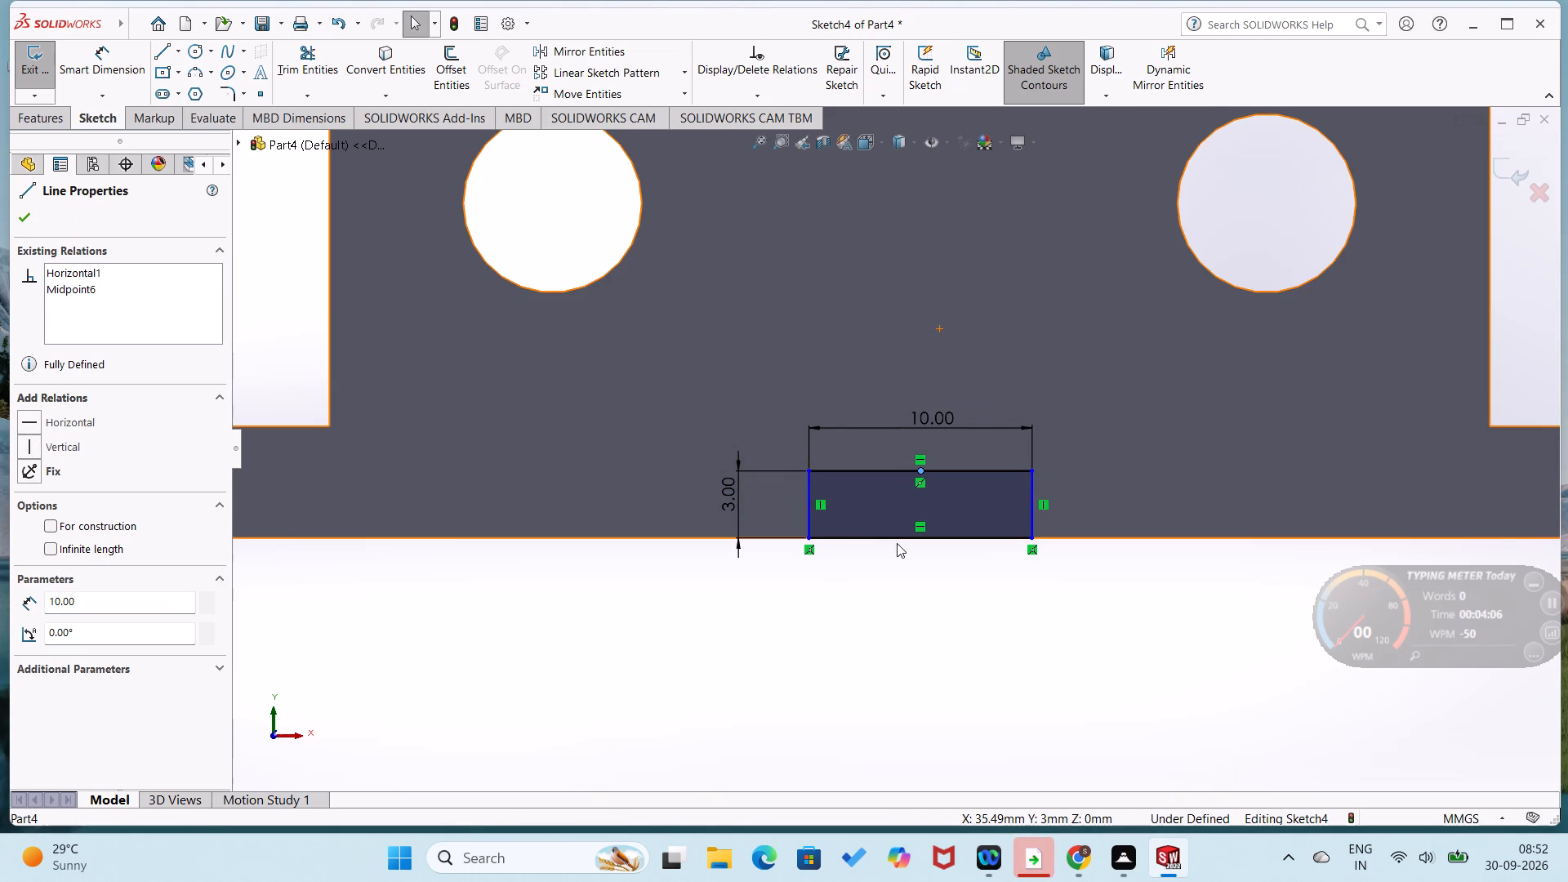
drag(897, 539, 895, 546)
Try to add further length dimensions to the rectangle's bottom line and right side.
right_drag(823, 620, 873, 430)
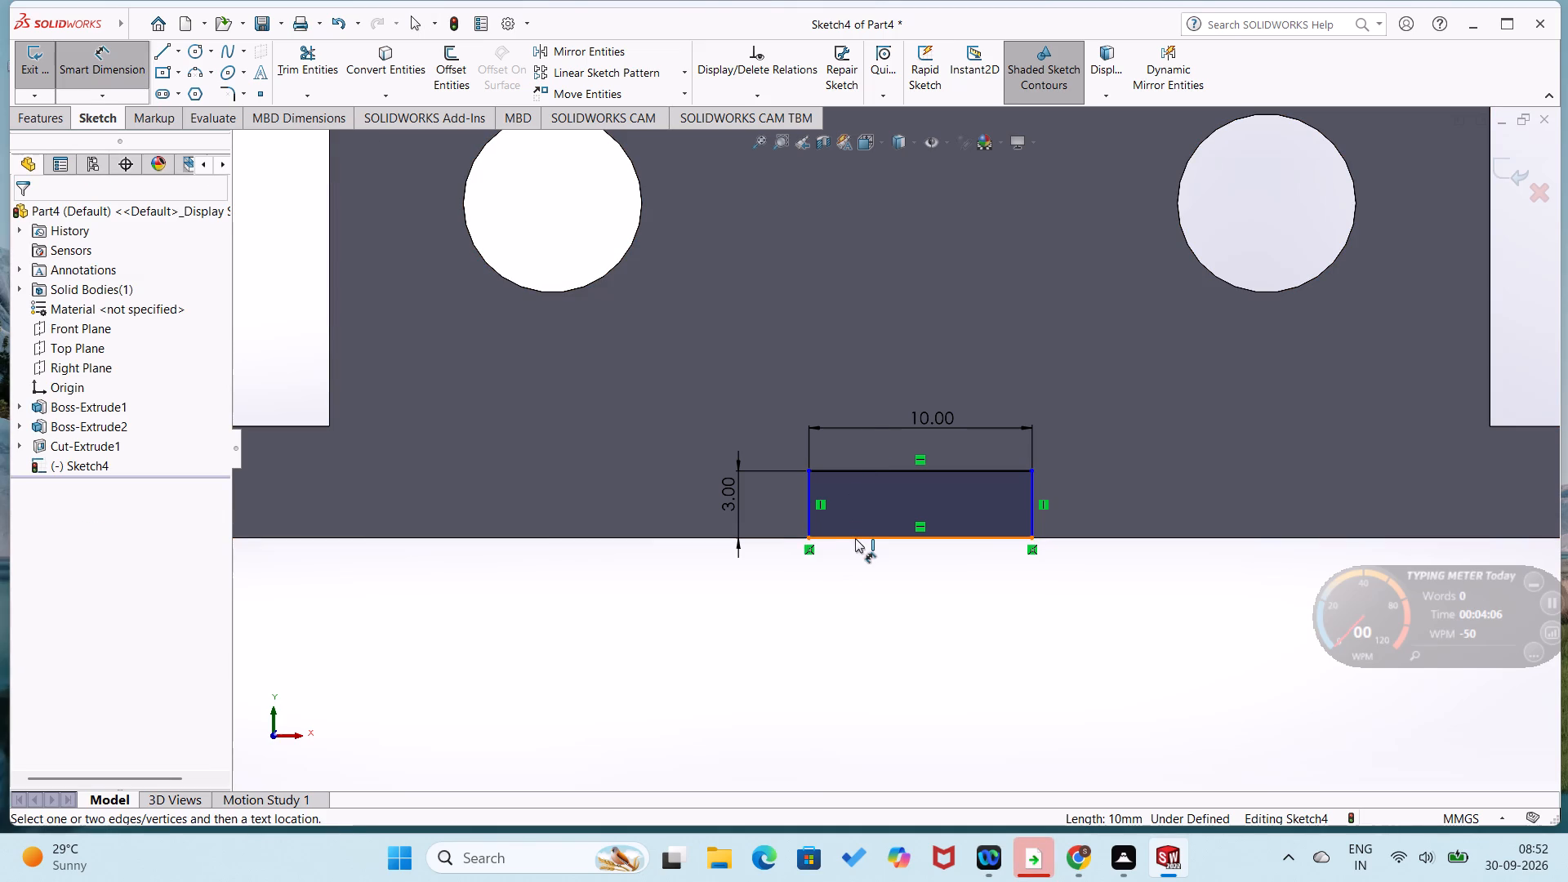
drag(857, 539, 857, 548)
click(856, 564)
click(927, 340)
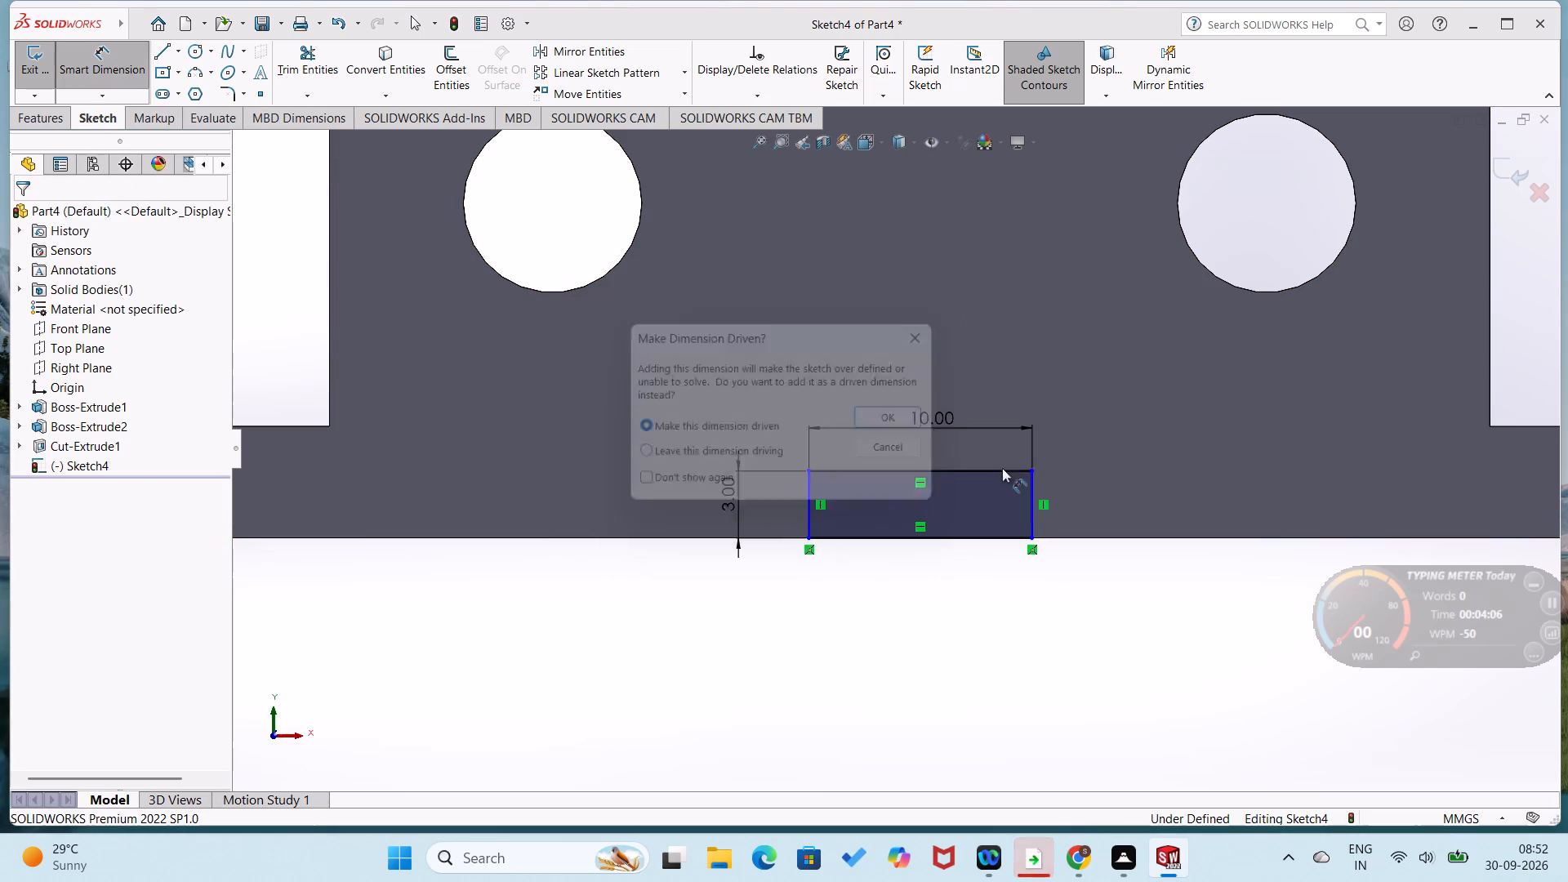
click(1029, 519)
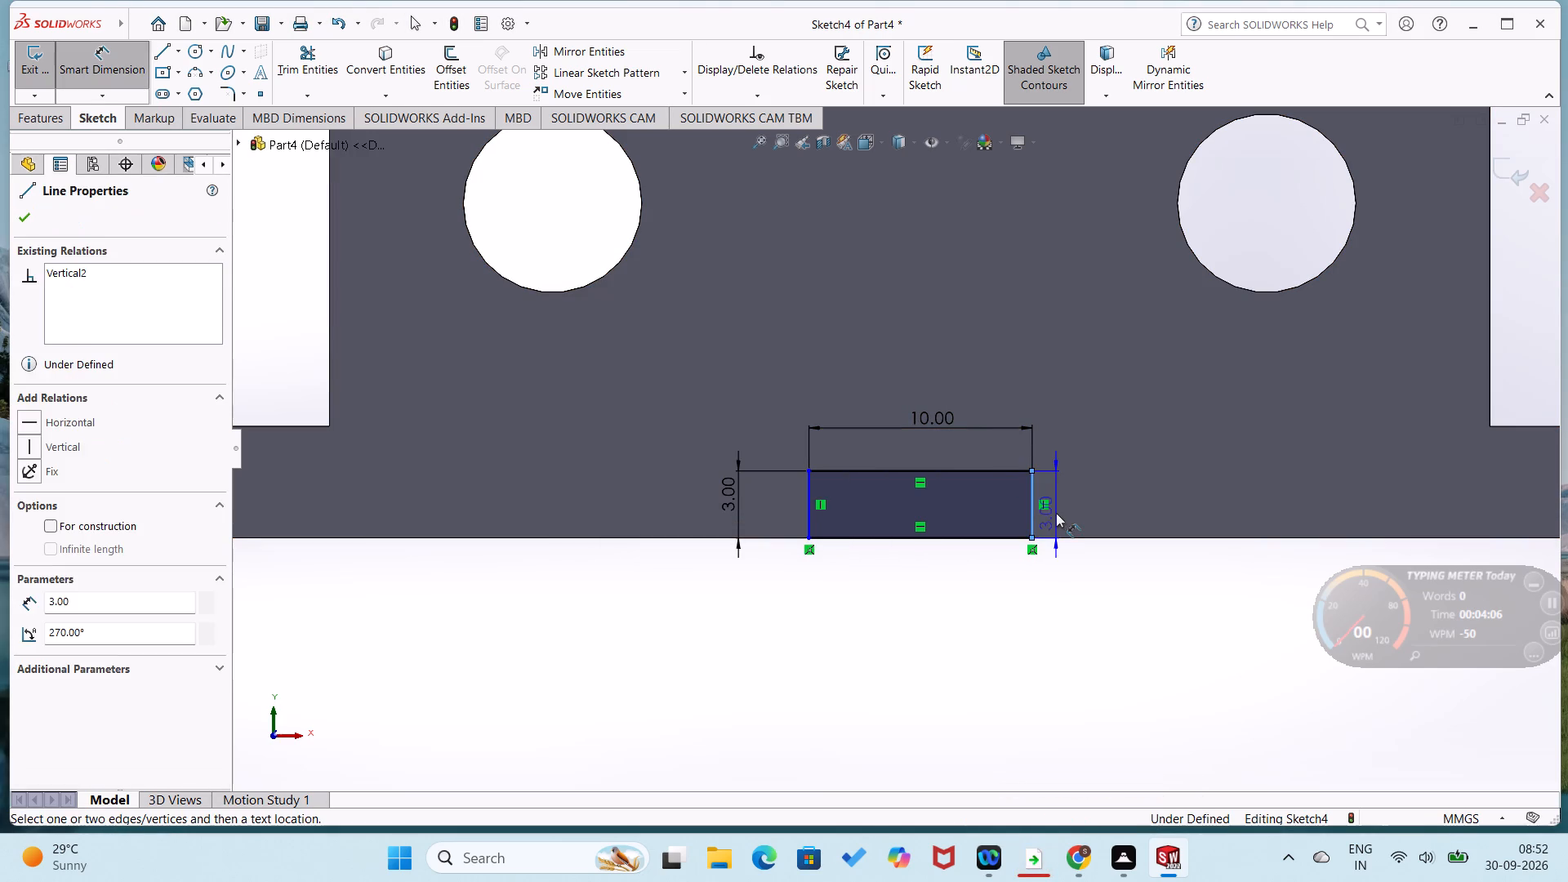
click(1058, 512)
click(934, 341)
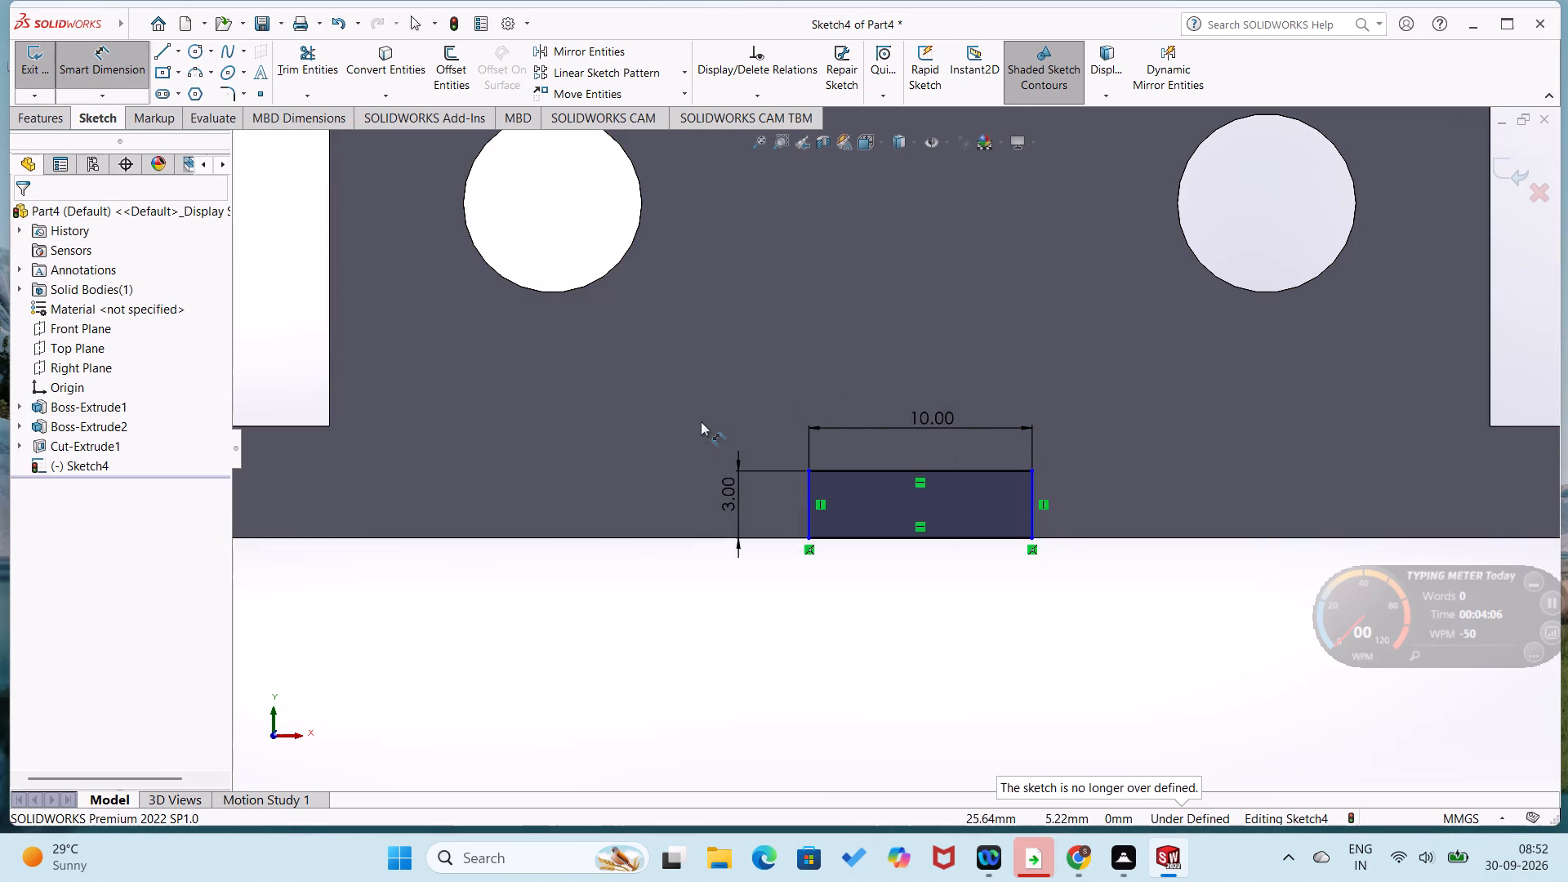
Cut-extrude the 10 by 3 mm rectangle through the part to form the slot along the base's underside.
scroll(701, 421, up, 3)
drag(29, 129, 47, 127)
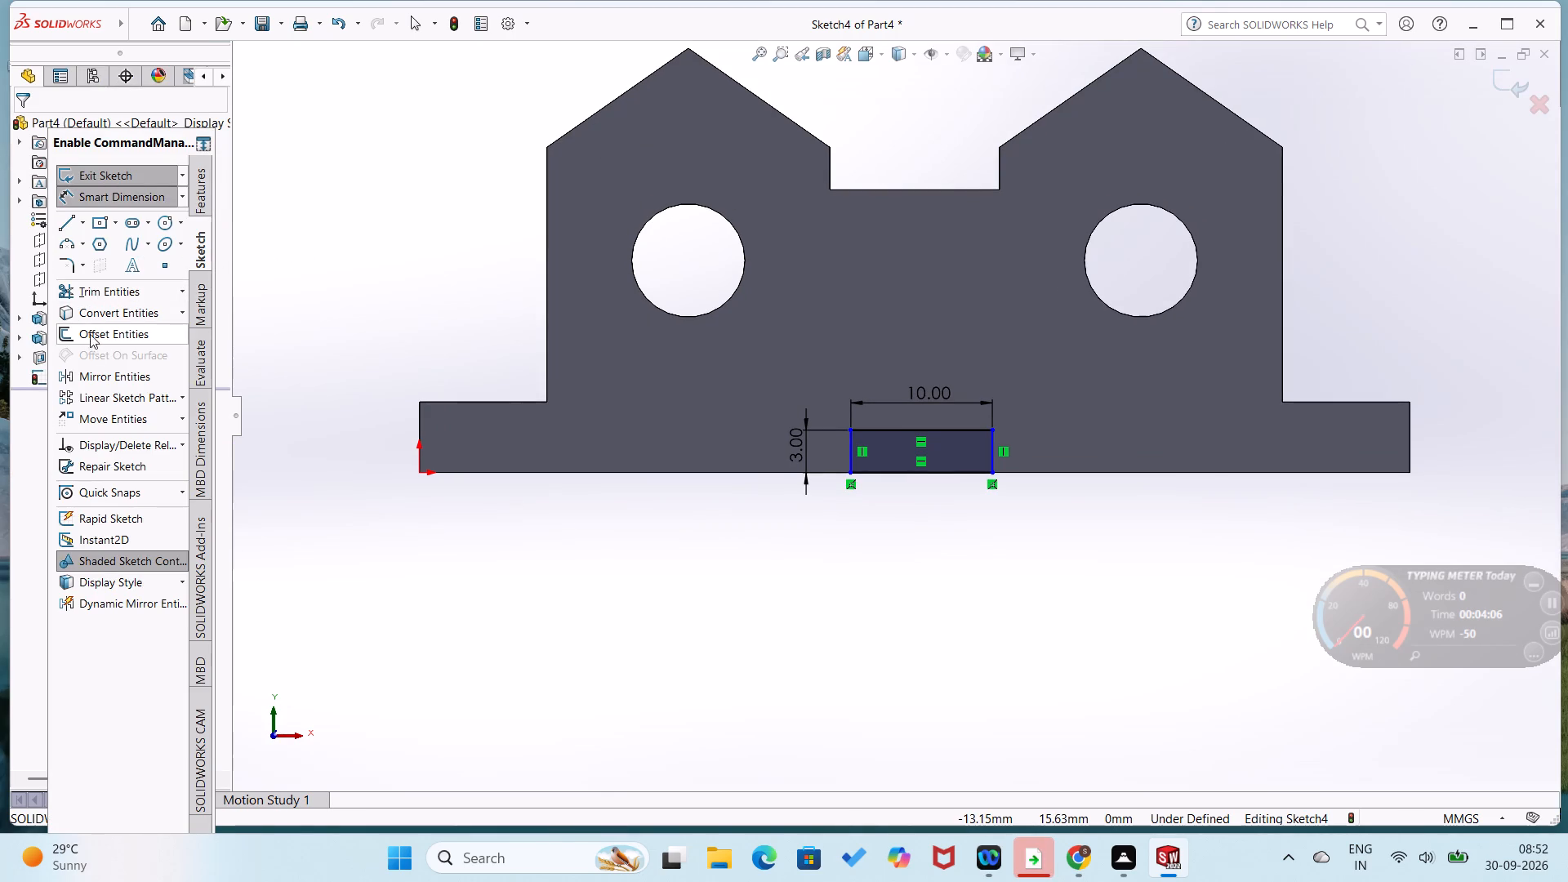
click(207, 204)
click(142, 285)
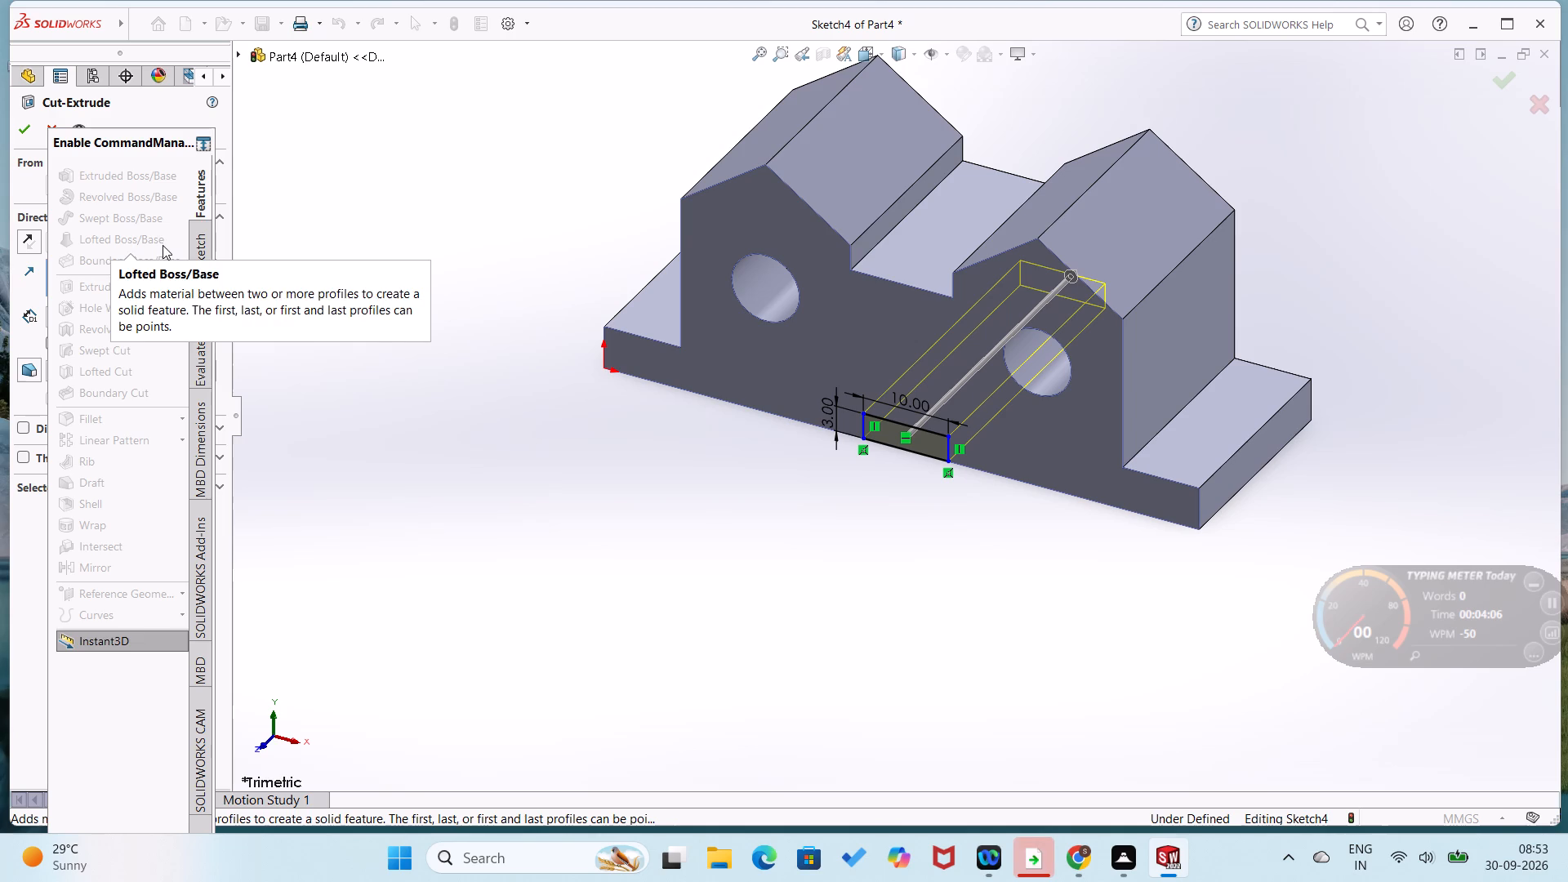
click(28, 135)
click(498, 558)
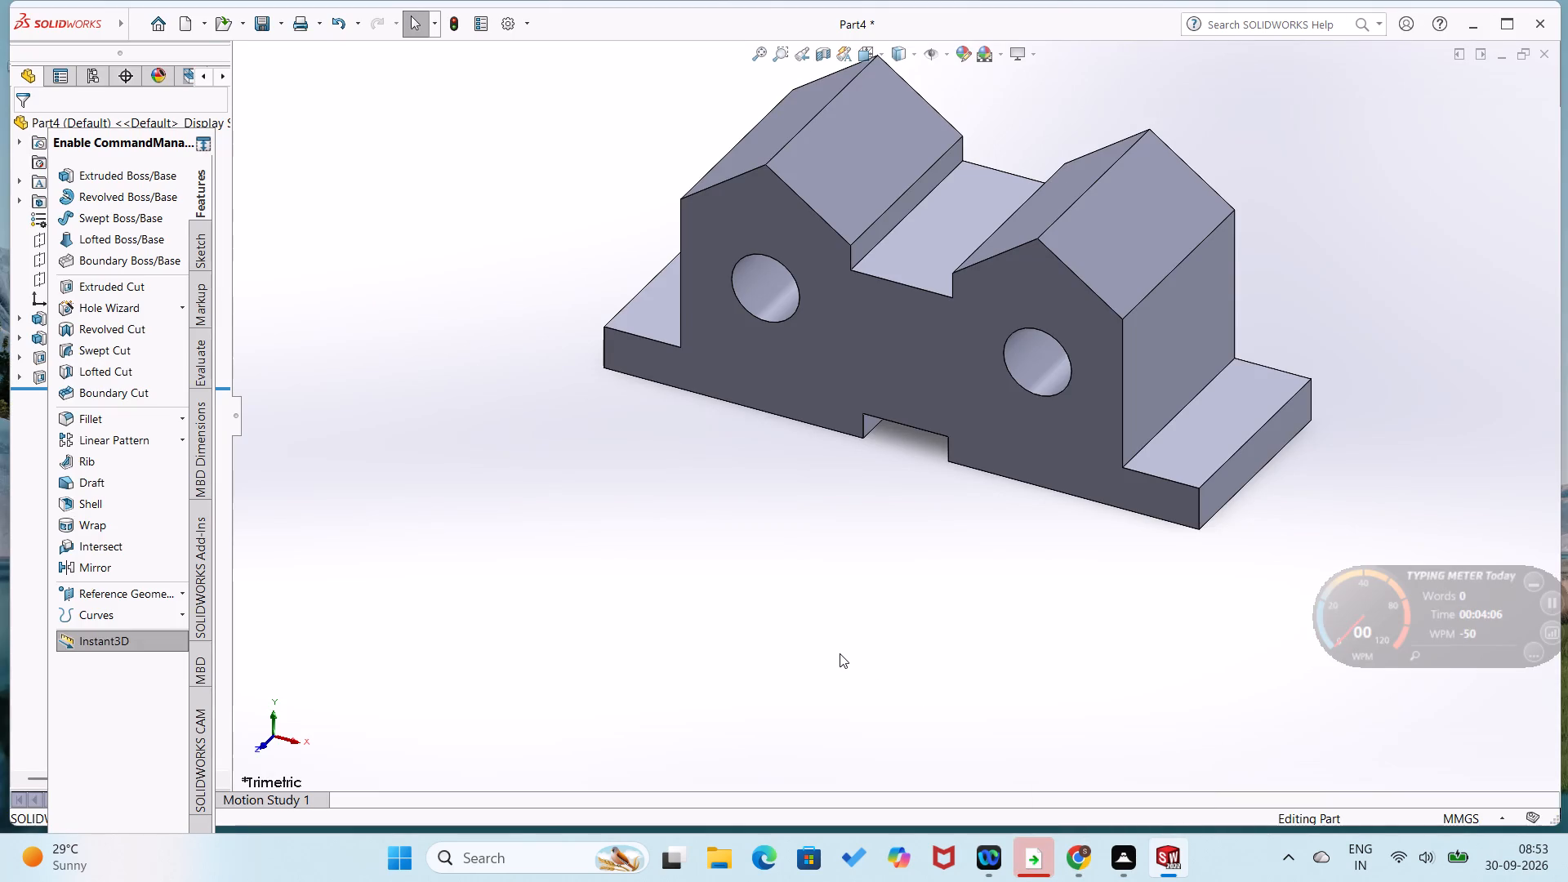
Save the part as a SOLIDWORKS Part file named wednesday in the Documents folder.
key(ctrl+s)
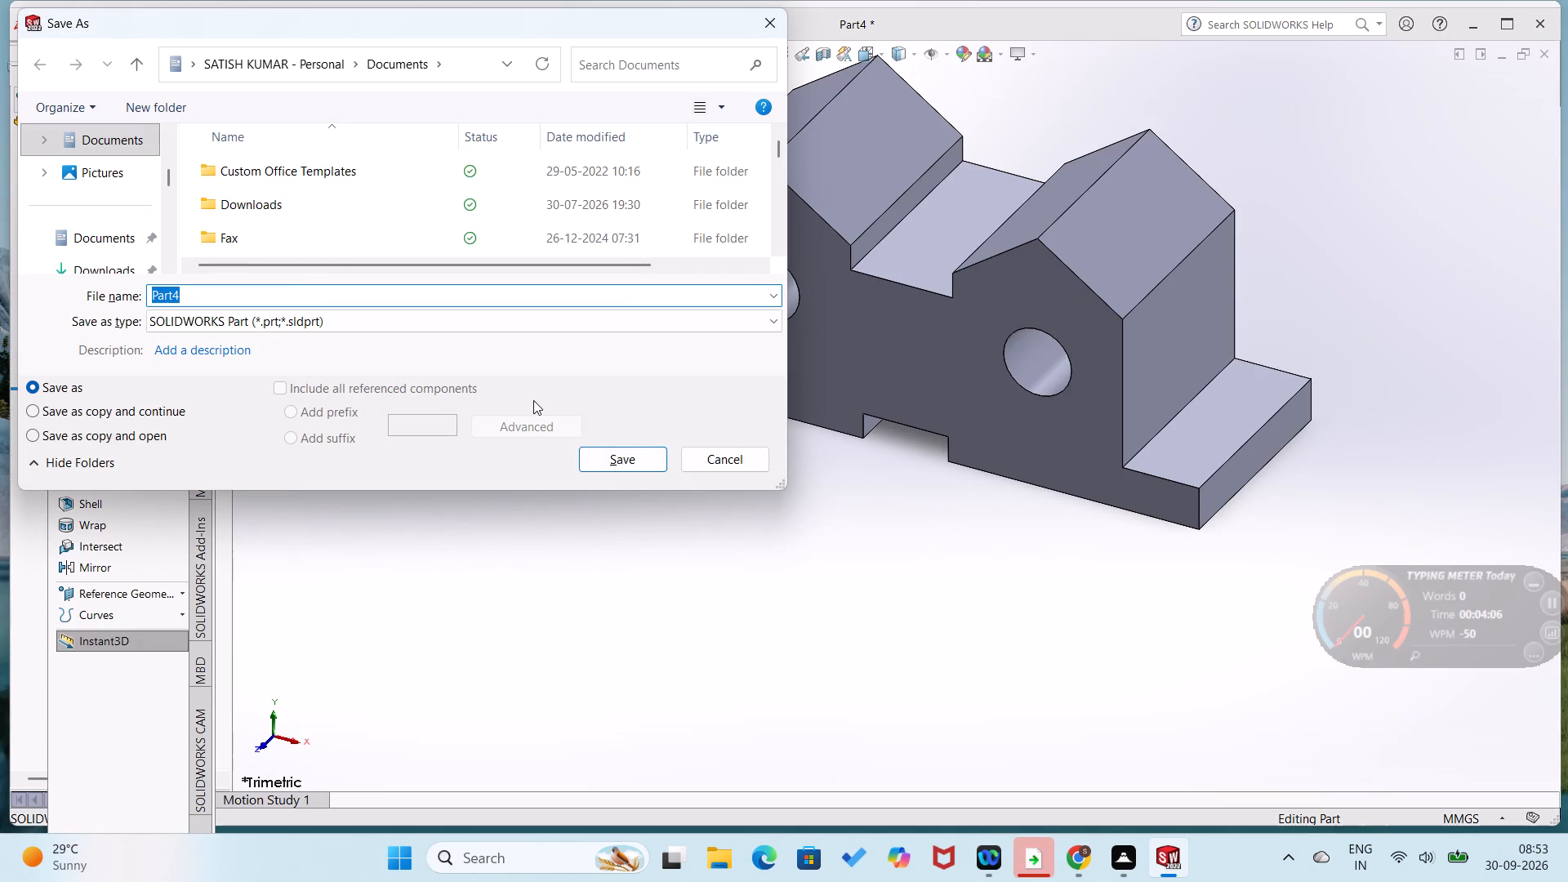
key(e)
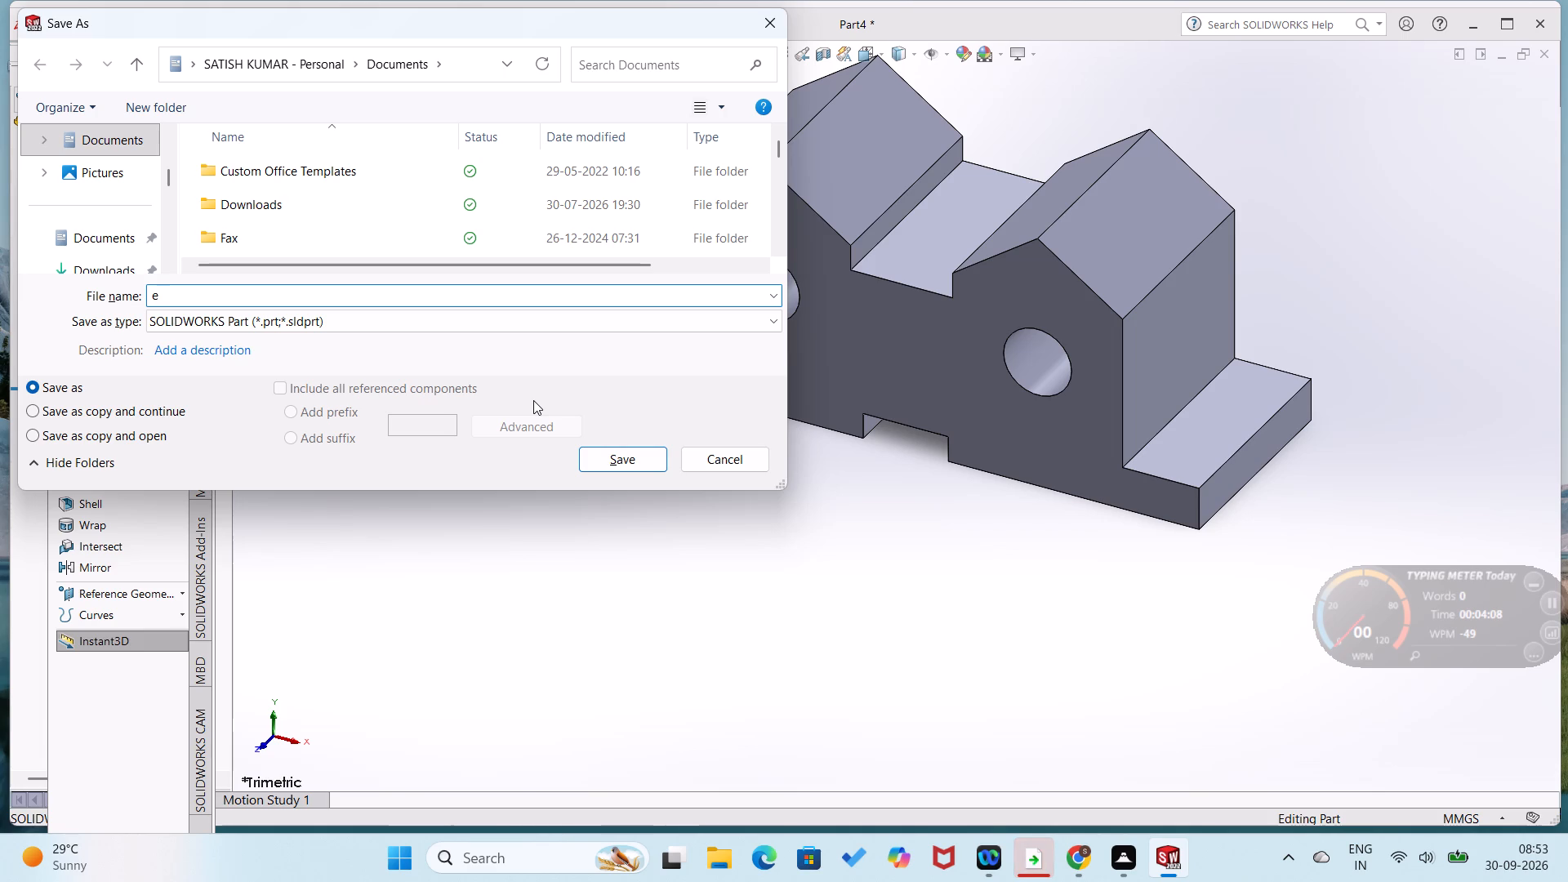
key(BackSpace)
text(wed)
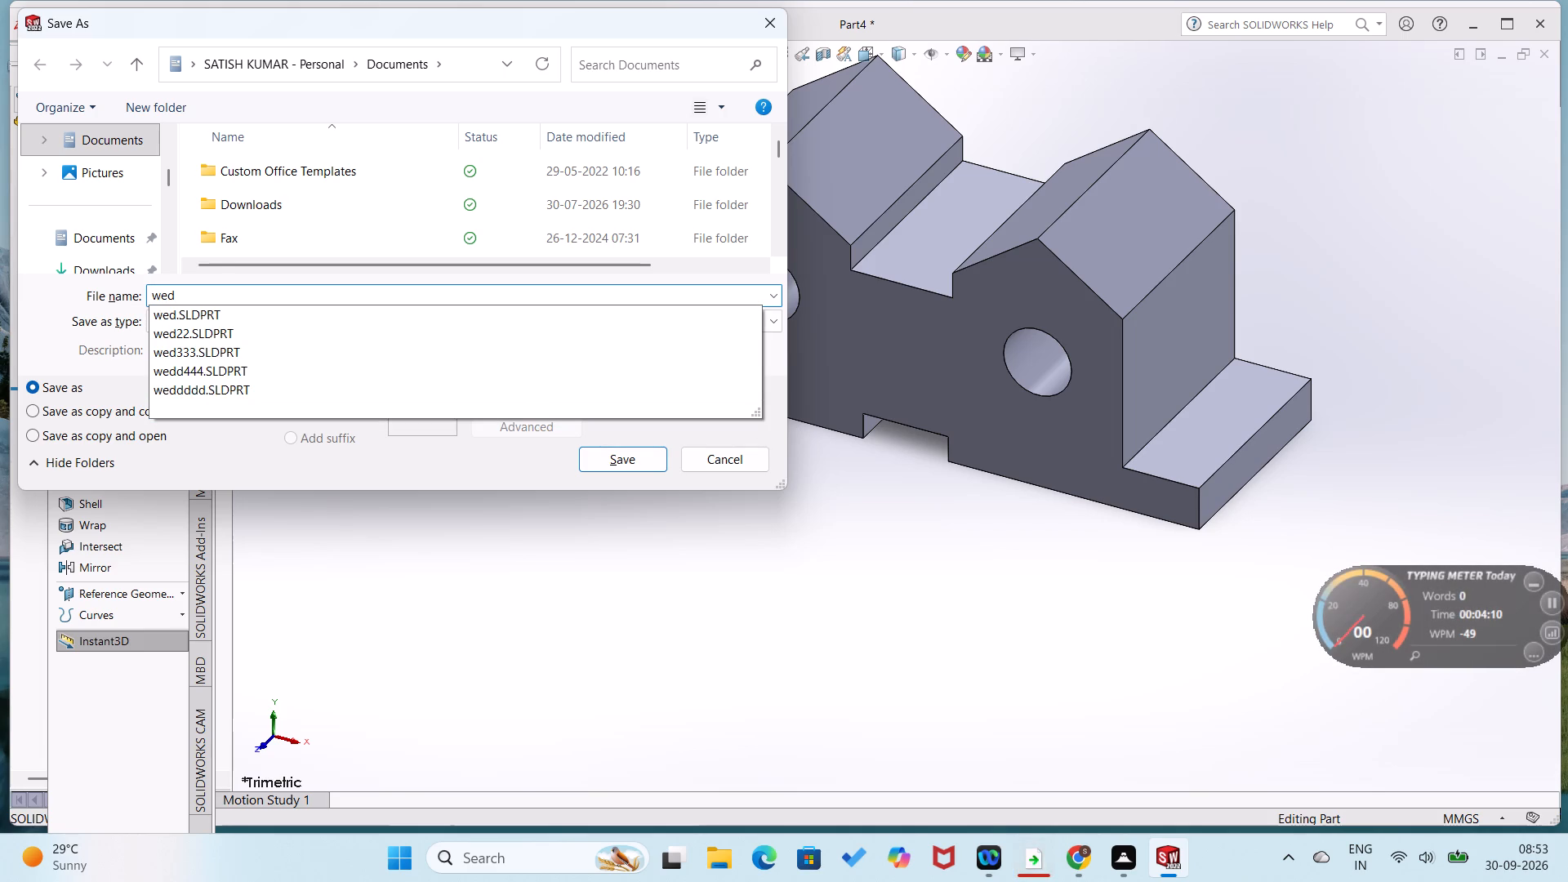
text(es)
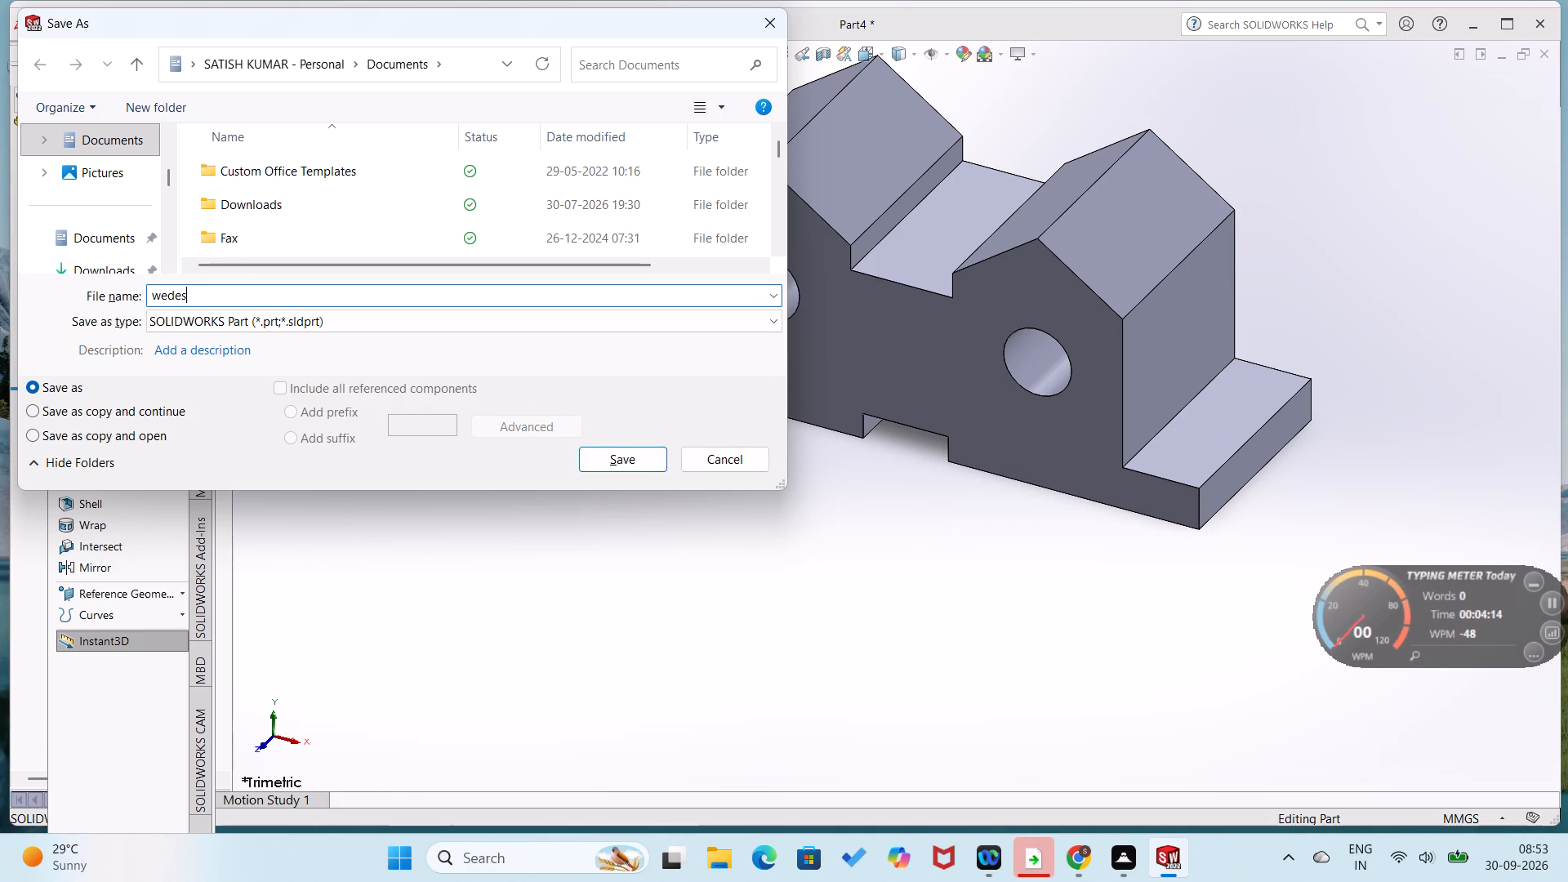
key(BackSpace)
key(BackSpace)
text(nes)
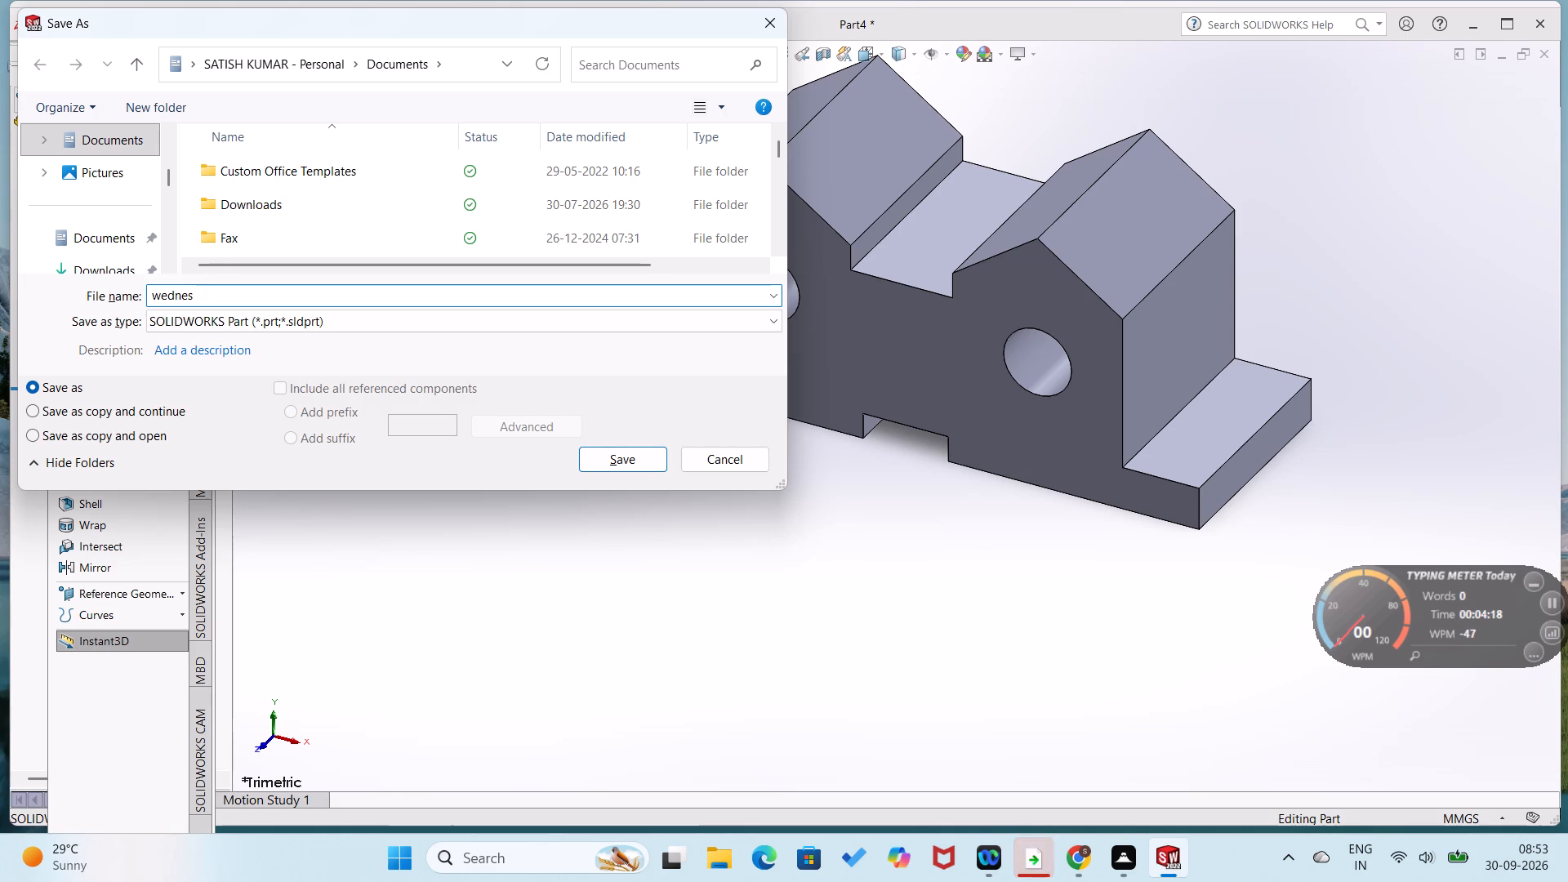
text(day)
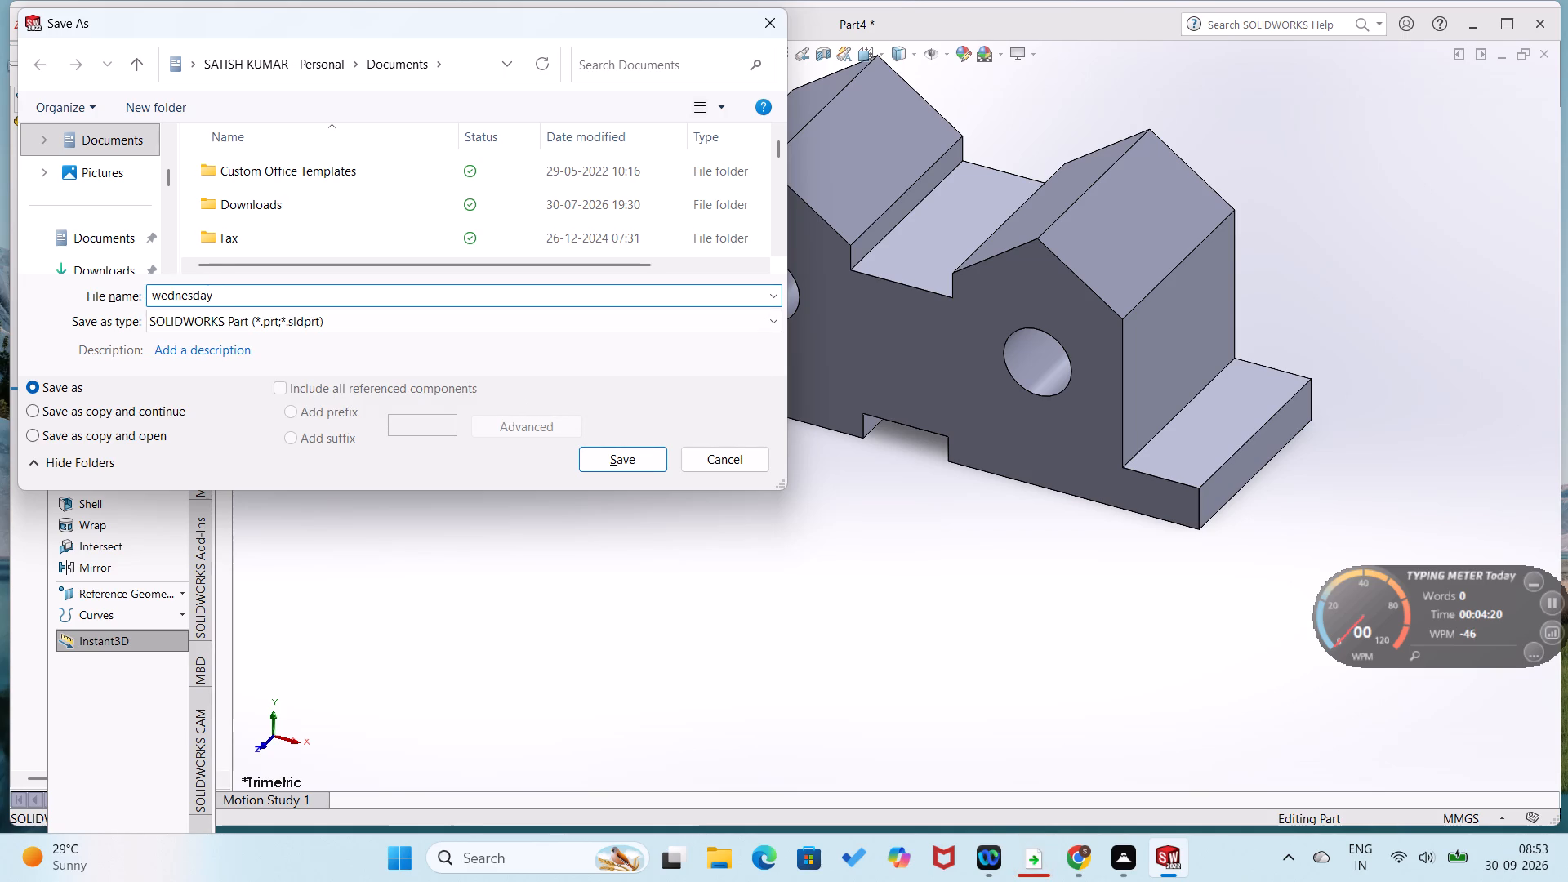
click(614, 463)
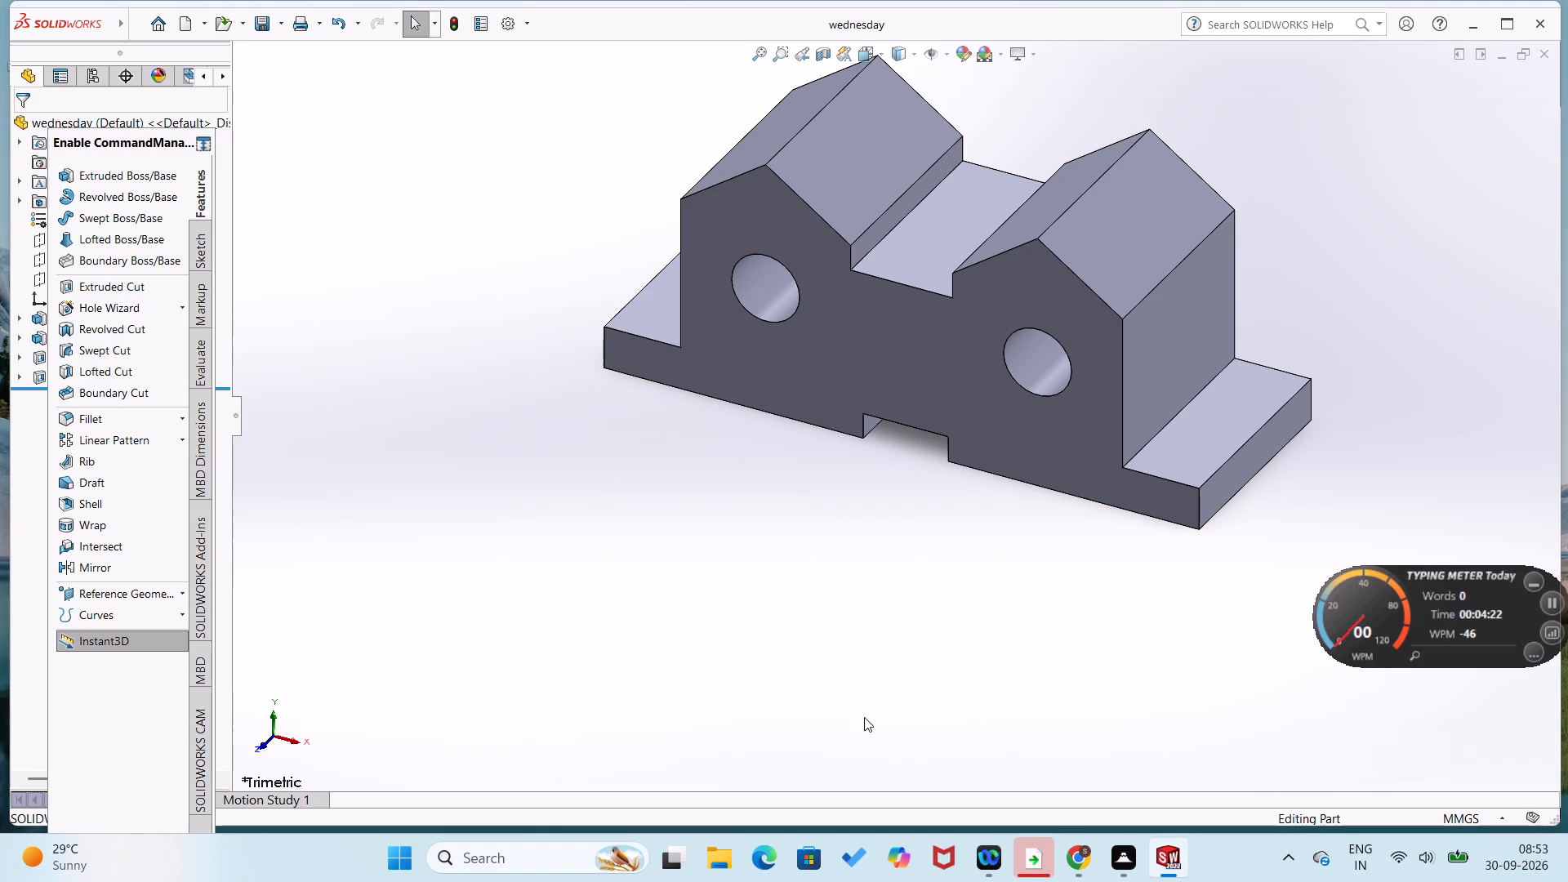